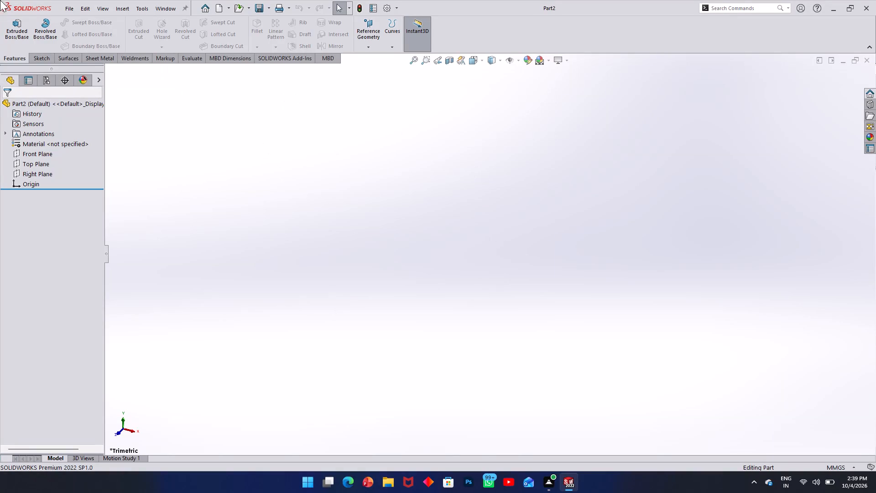
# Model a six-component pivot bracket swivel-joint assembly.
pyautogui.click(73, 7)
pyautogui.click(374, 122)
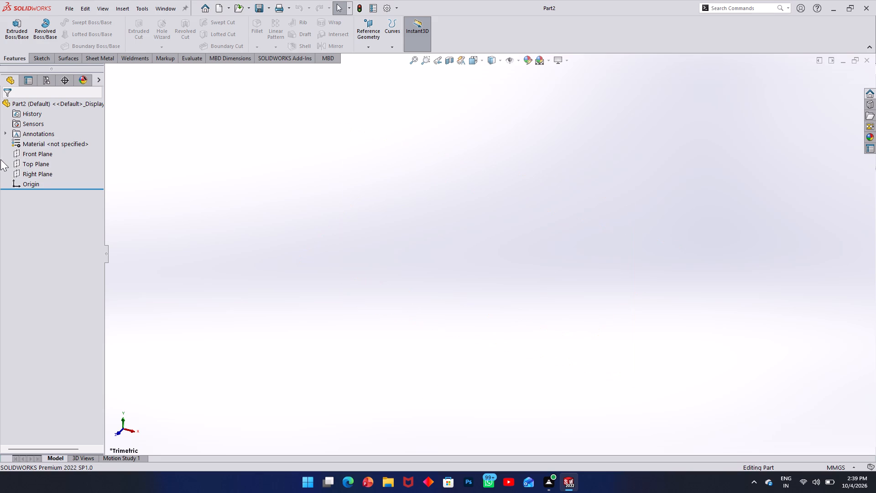
# Start a new sketch on the Front Plane.
pyautogui.click(34, 159)
pyautogui.click(41, 57)
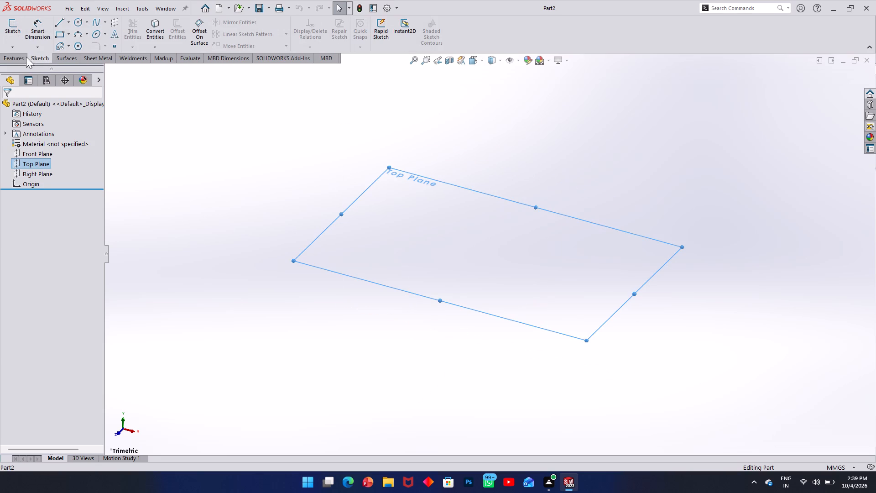
pyautogui.click(44, 153)
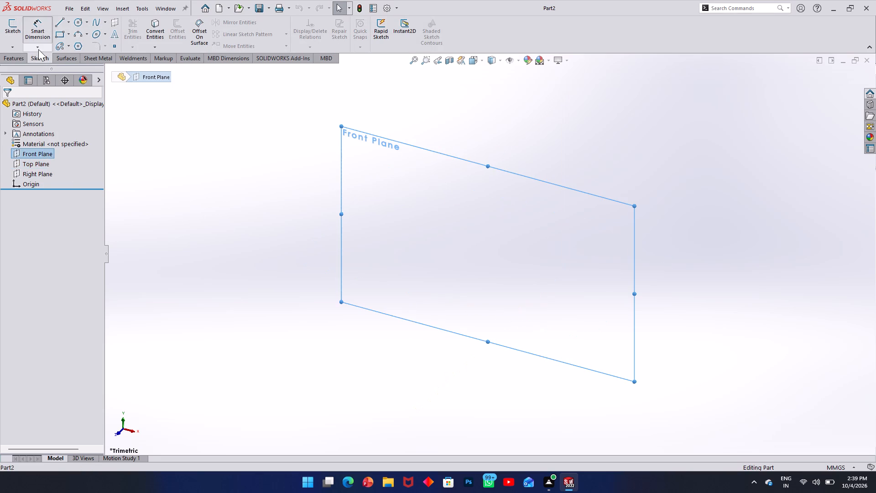
pyautogui.click(16, 30)
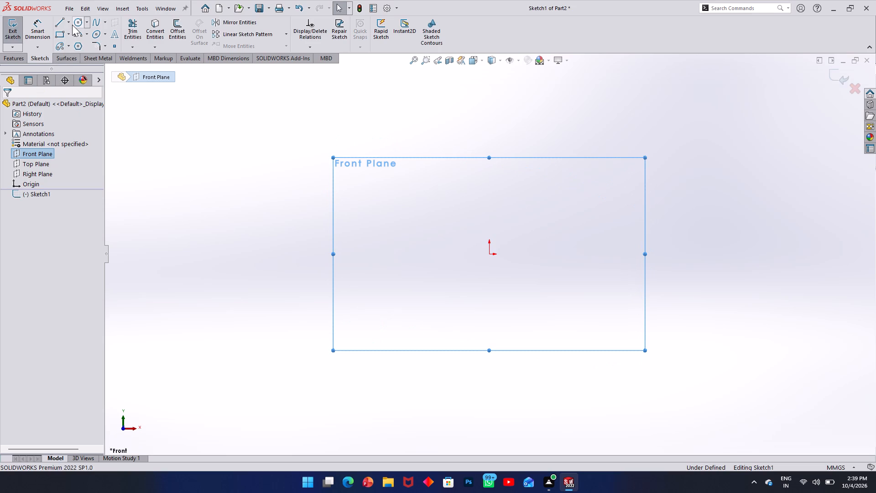
# Sketch a vertical centerline passing through the origin and extending well above and below it.
pyautogui.click(72, 25)
pyautogui.click(70, 25)
pyautogui.click(70, 42)
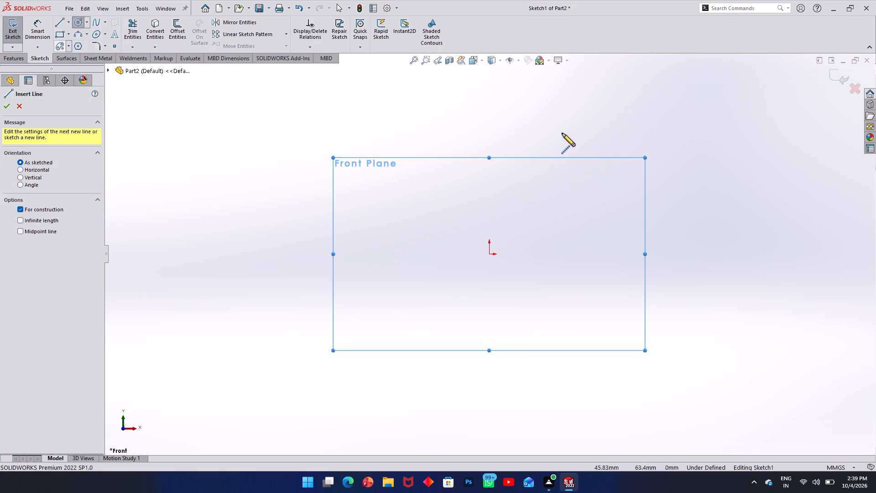
pyautogui.click(490, 73)
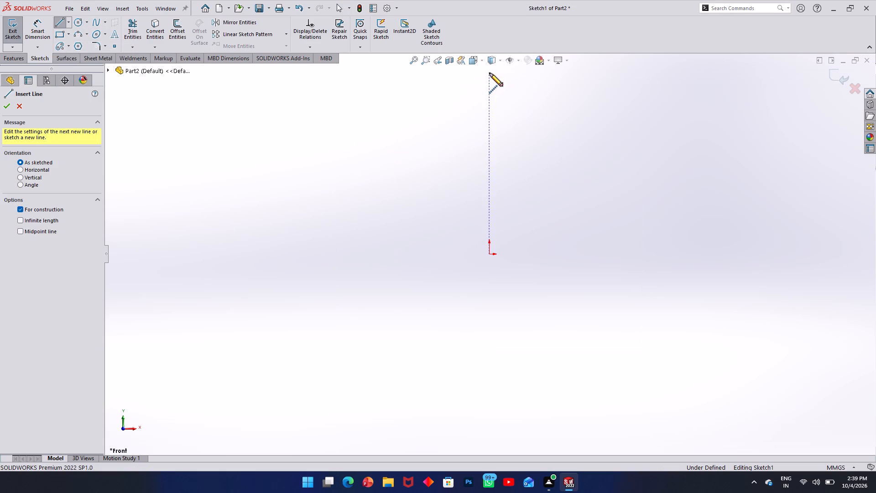
pyautogui.click(490, 439)
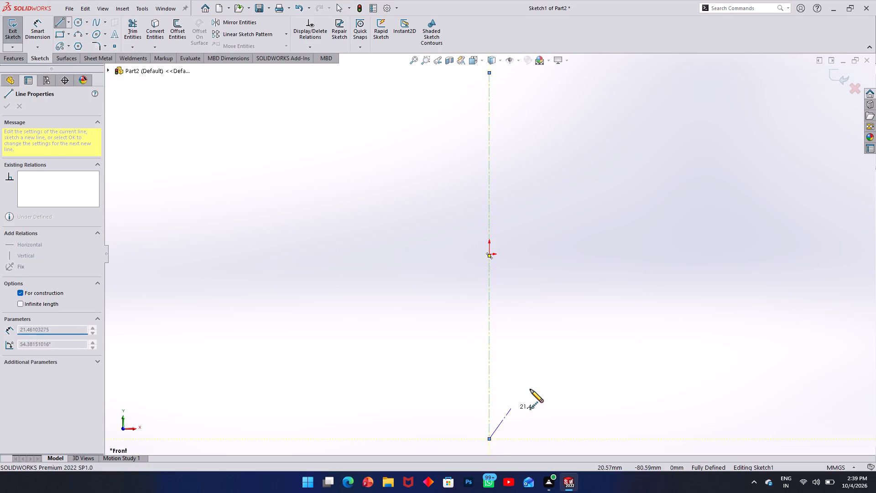
pyautogui.press('Escape')
# Sketch a horizontal centerline about 334 mm long through the origin, crossing the vertical centerline.
pyautogui.click(68, 25)
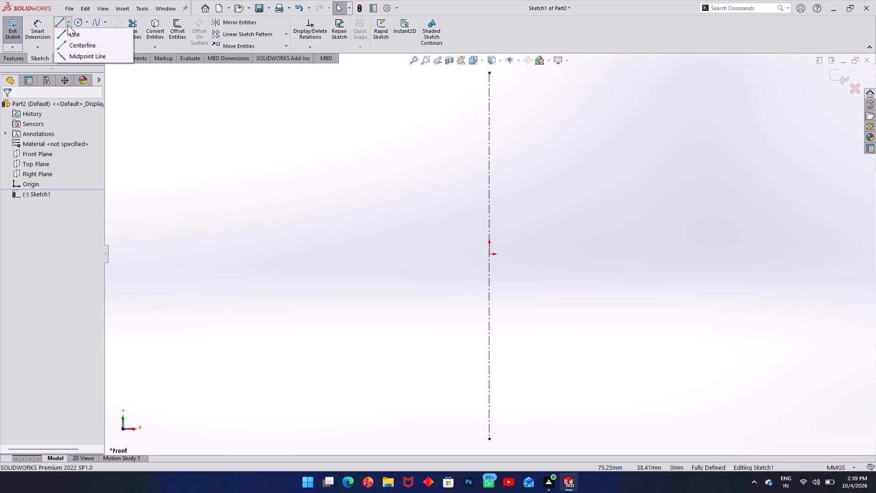
pyautogui.click(65, 43)
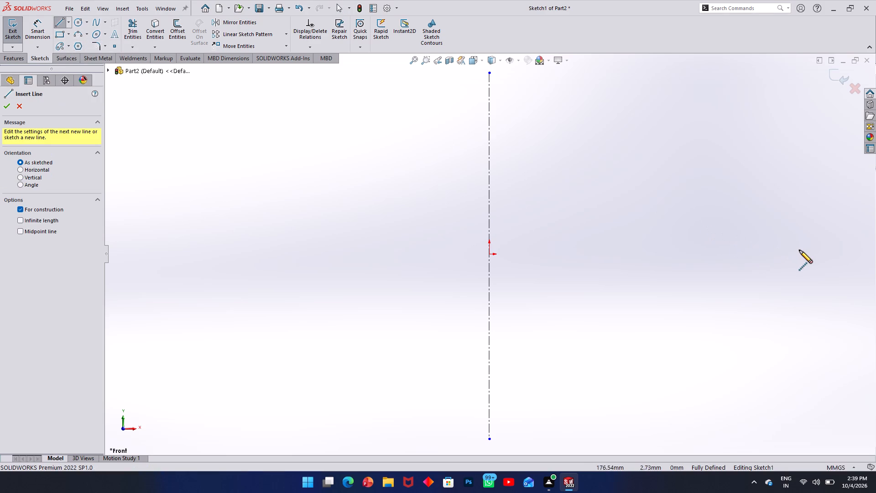
pyautogui.click(805, 253)
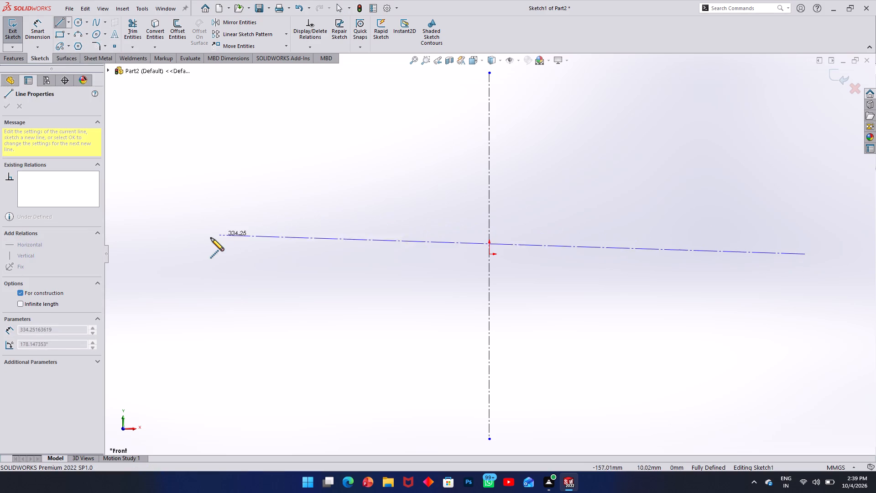
pyautogui.click(209, 254)
pyautogui.press('Escape')
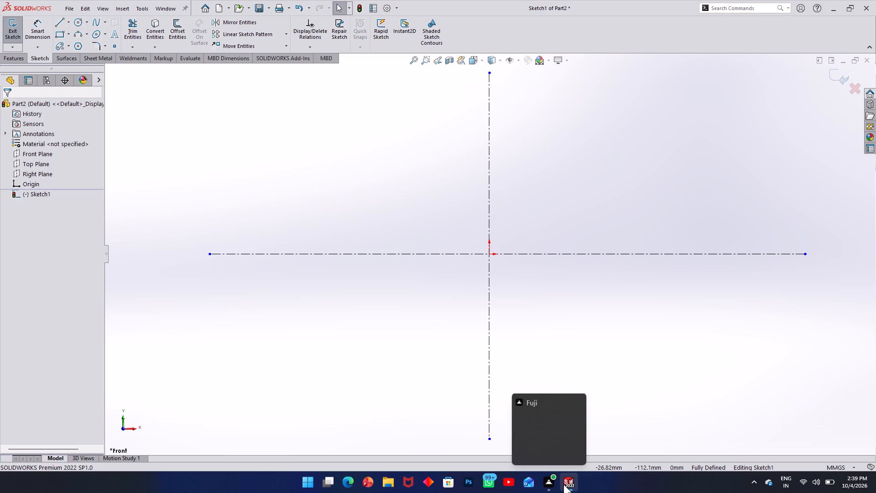
# Close the other open documents, Part3 and Draw2, discarding the drawing's unsaved changes.
pyautogui.click(516, 403)
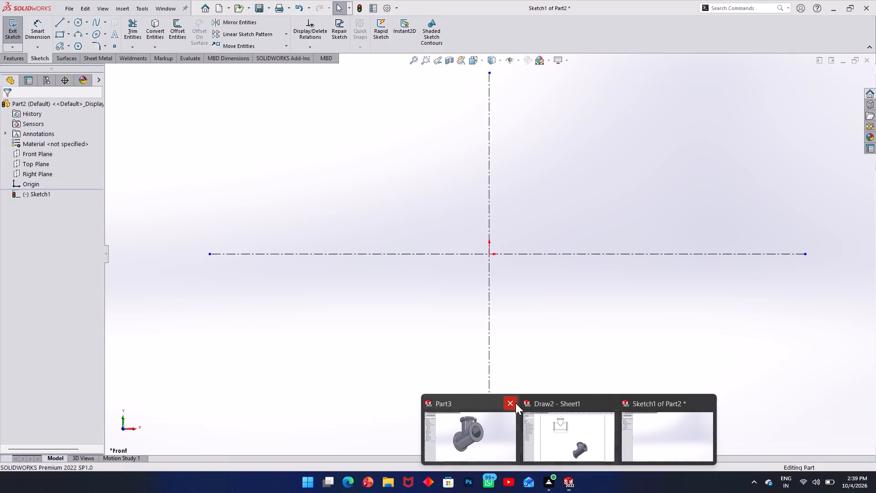
pyautogui.click(608, 404)
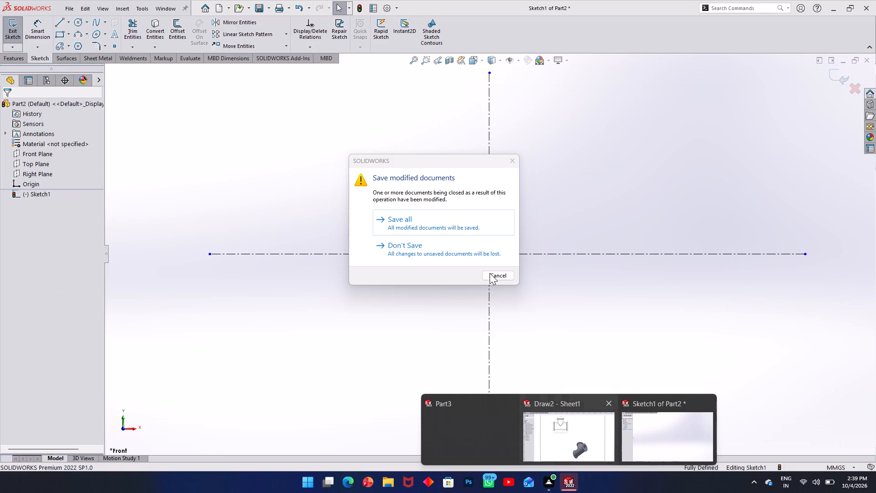
pyautogui.click(450, 233)
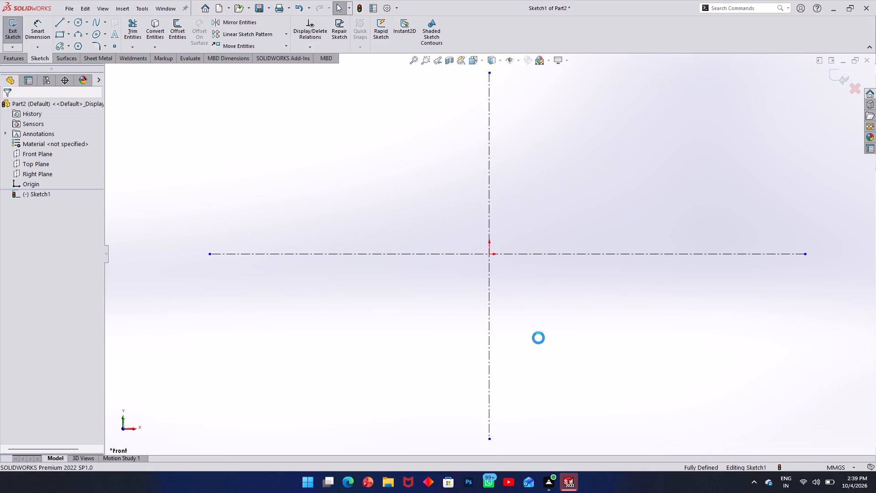
pyautogui.click(711, 116)
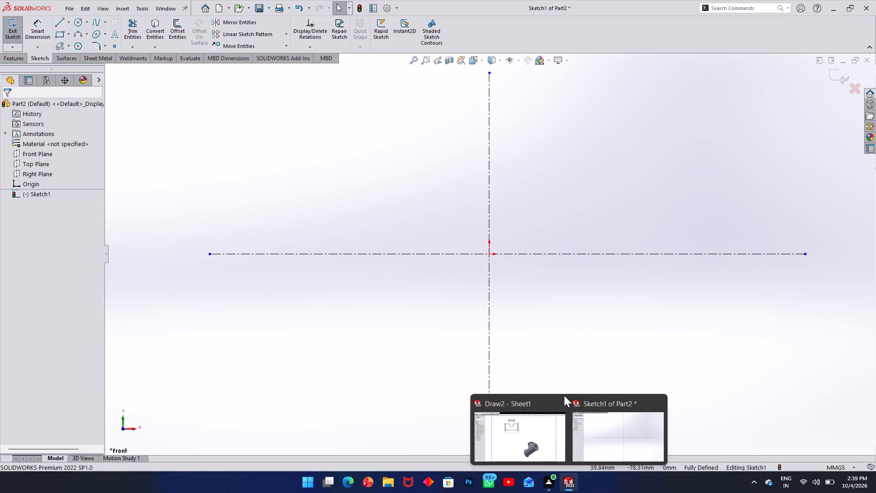
pyautogui.click(560, 402)
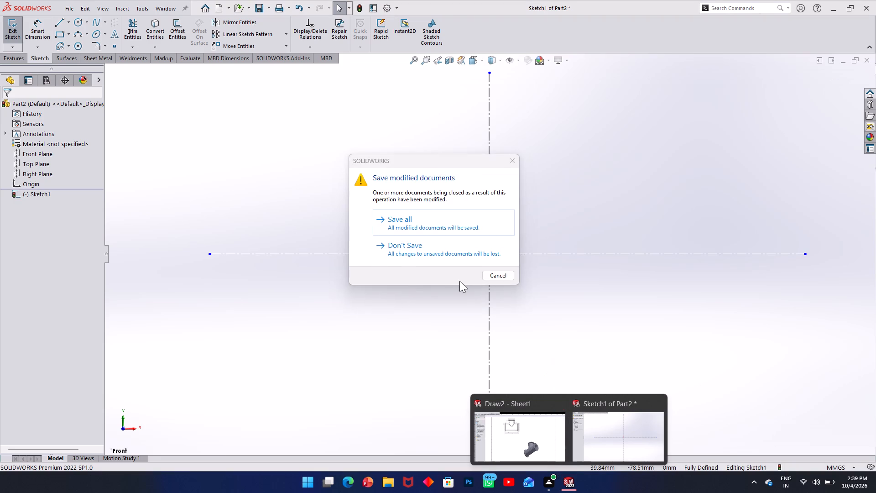
pyautogui.click(449, 246)
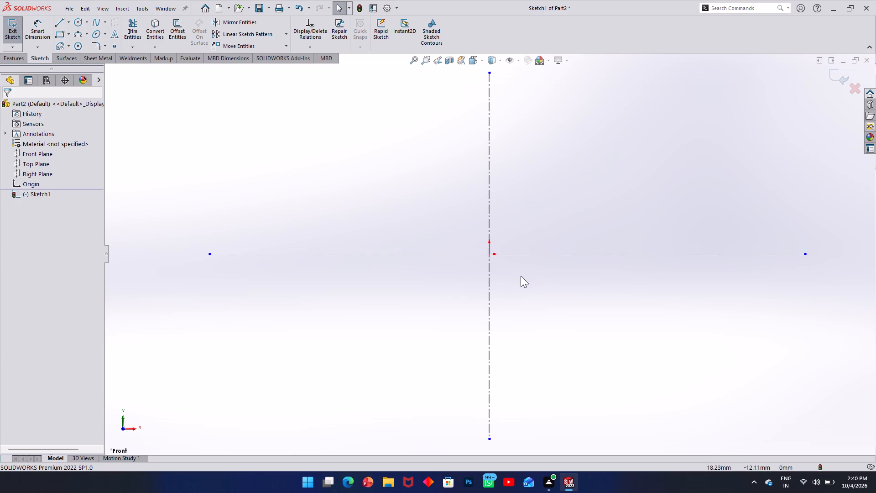
# Begin sketching a circle in the Front Plane sketch.
pyautogui.press('c')
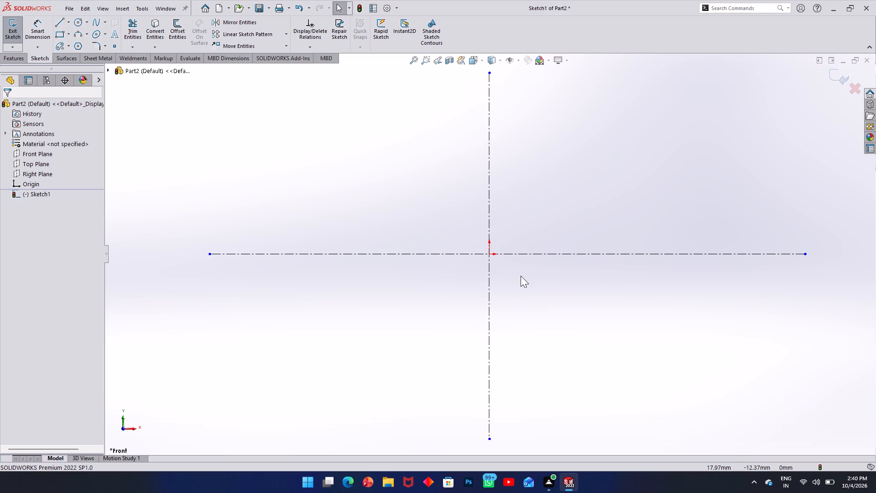
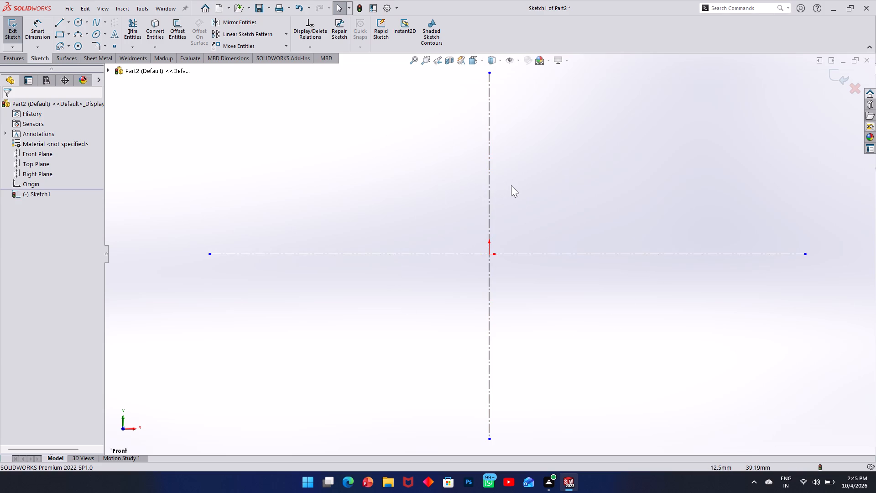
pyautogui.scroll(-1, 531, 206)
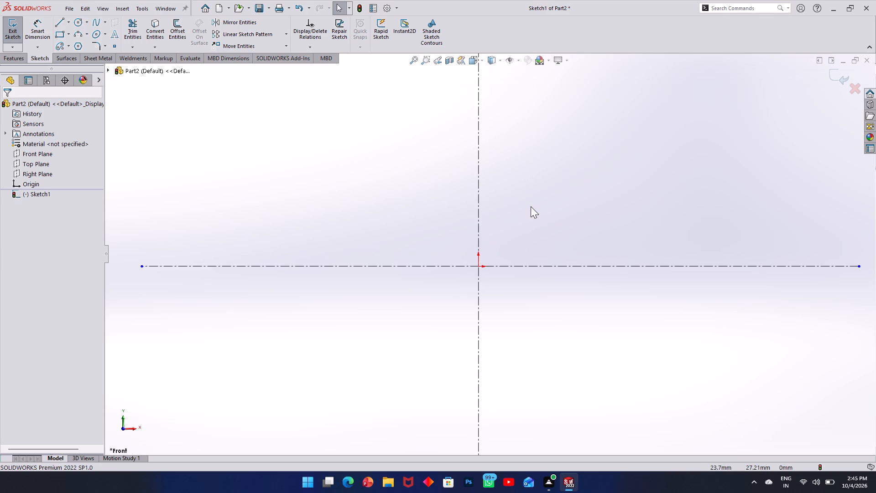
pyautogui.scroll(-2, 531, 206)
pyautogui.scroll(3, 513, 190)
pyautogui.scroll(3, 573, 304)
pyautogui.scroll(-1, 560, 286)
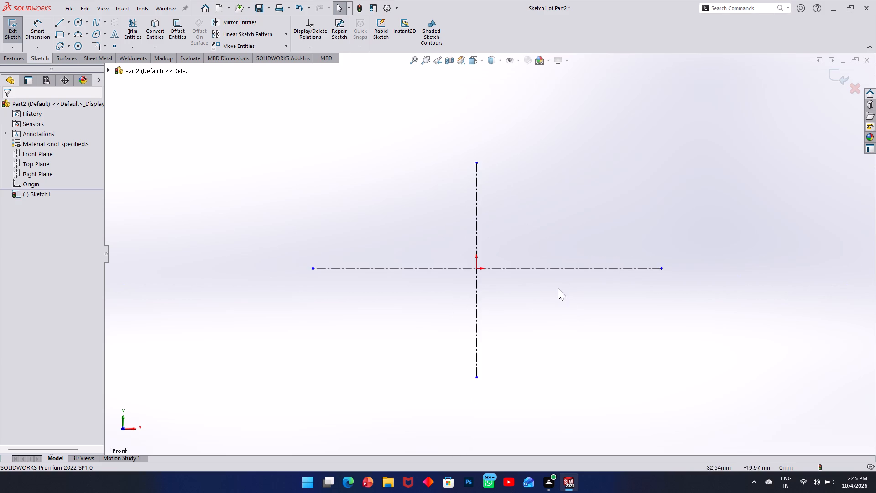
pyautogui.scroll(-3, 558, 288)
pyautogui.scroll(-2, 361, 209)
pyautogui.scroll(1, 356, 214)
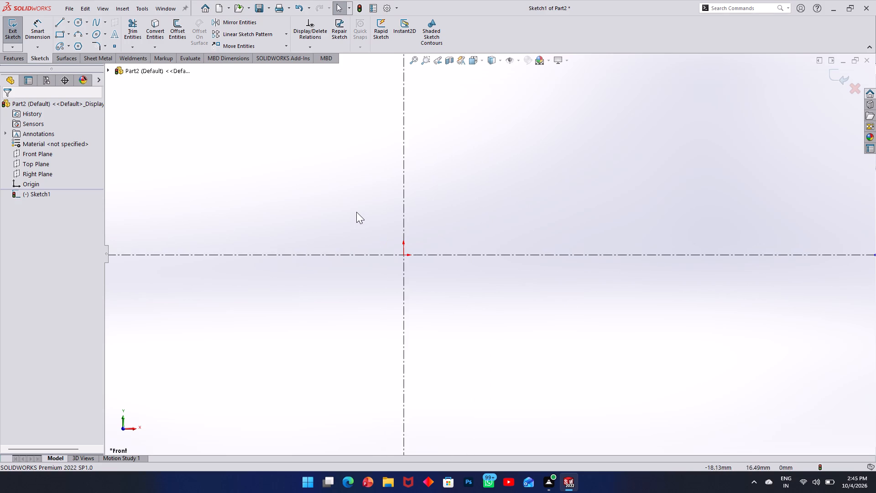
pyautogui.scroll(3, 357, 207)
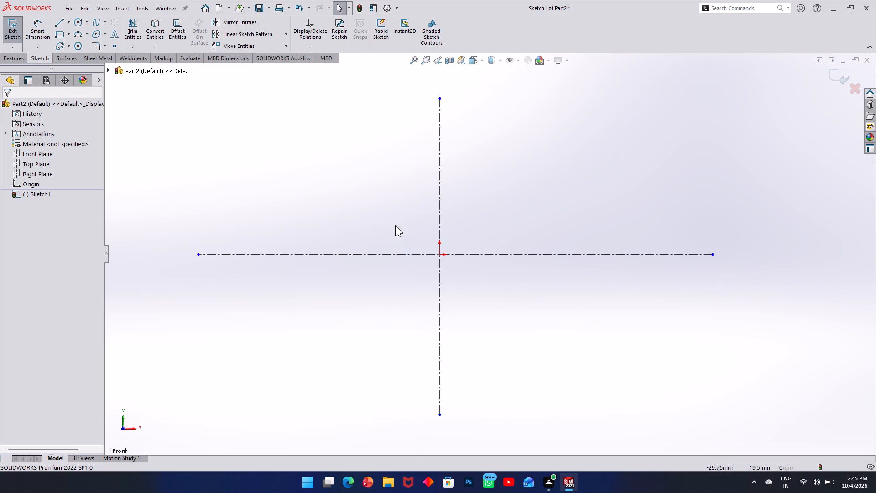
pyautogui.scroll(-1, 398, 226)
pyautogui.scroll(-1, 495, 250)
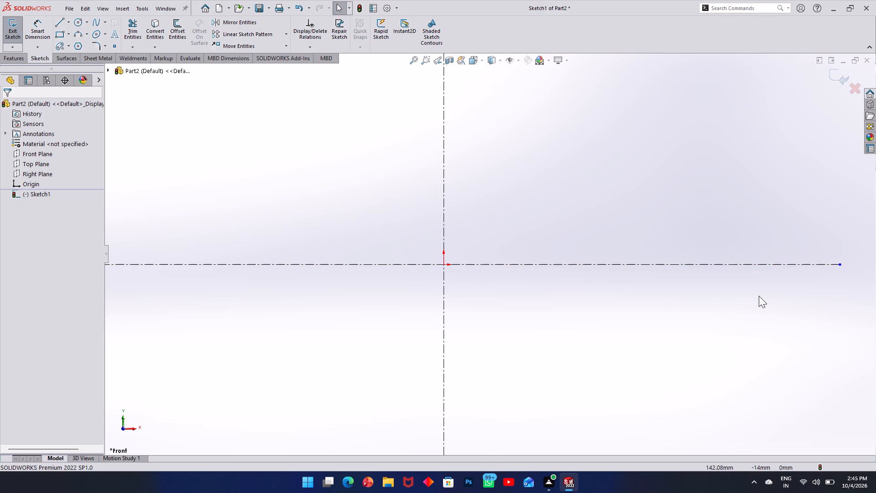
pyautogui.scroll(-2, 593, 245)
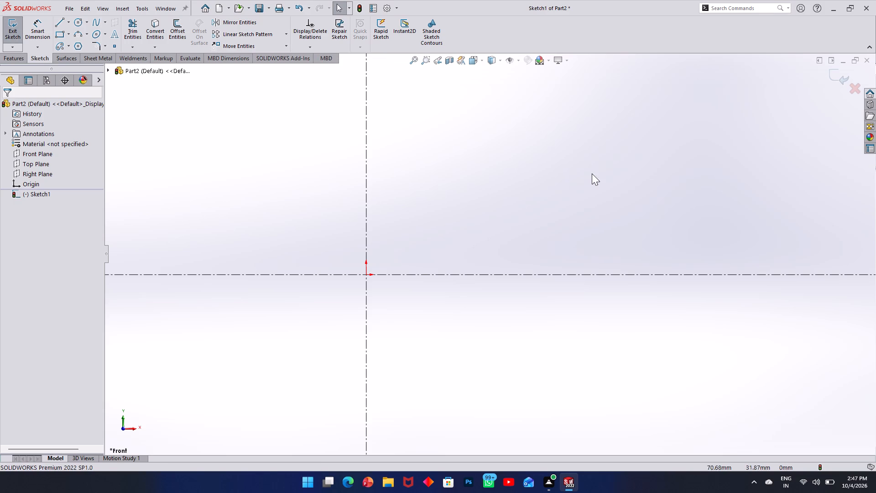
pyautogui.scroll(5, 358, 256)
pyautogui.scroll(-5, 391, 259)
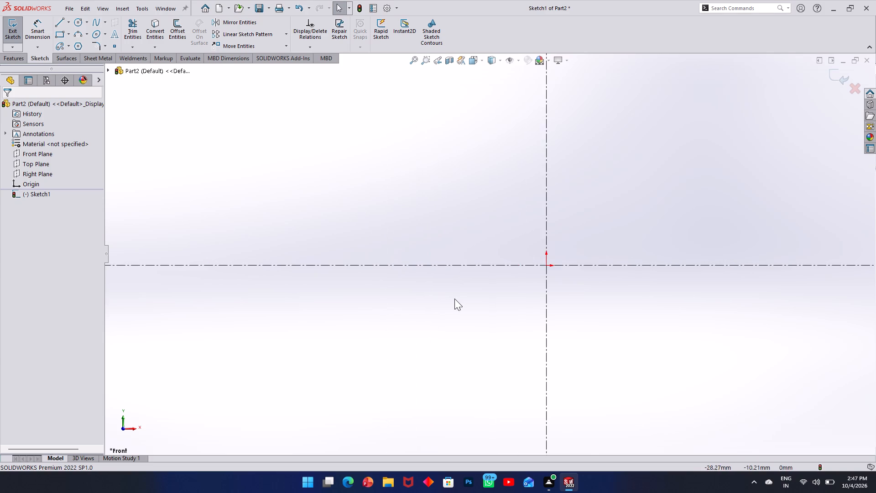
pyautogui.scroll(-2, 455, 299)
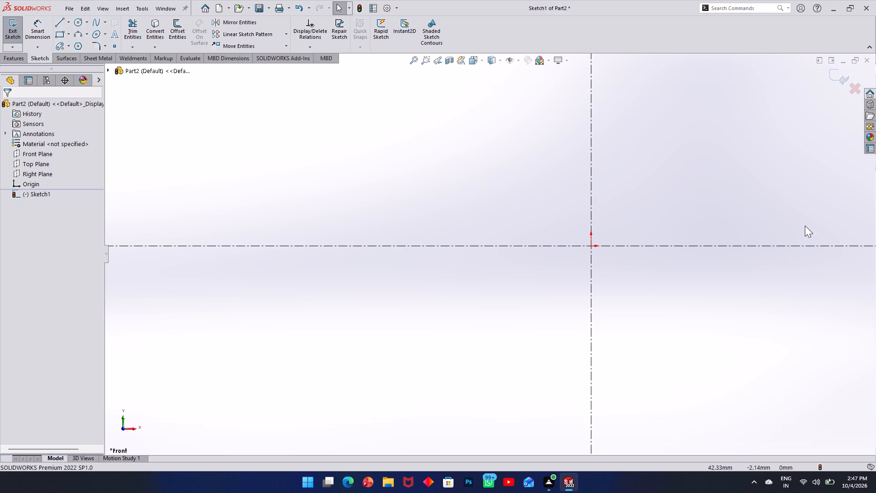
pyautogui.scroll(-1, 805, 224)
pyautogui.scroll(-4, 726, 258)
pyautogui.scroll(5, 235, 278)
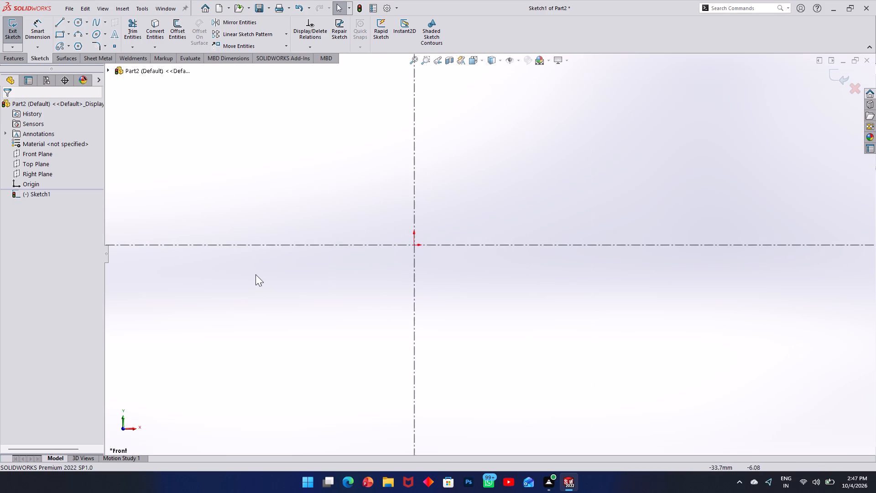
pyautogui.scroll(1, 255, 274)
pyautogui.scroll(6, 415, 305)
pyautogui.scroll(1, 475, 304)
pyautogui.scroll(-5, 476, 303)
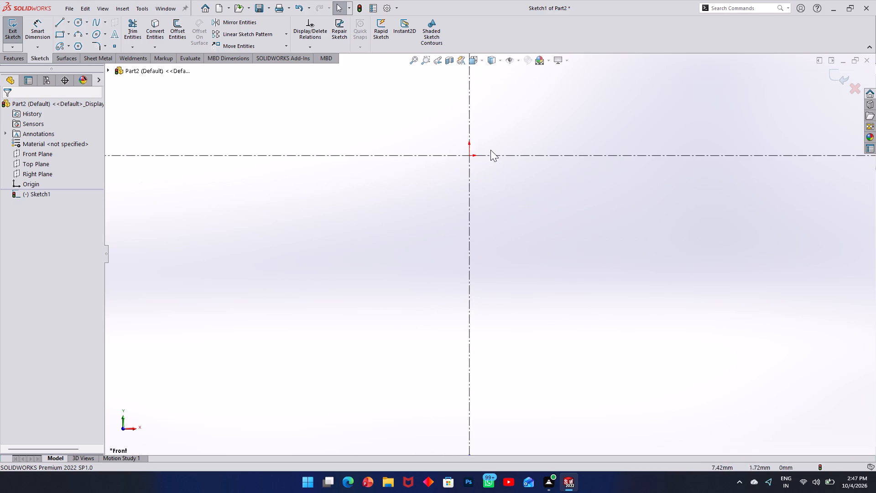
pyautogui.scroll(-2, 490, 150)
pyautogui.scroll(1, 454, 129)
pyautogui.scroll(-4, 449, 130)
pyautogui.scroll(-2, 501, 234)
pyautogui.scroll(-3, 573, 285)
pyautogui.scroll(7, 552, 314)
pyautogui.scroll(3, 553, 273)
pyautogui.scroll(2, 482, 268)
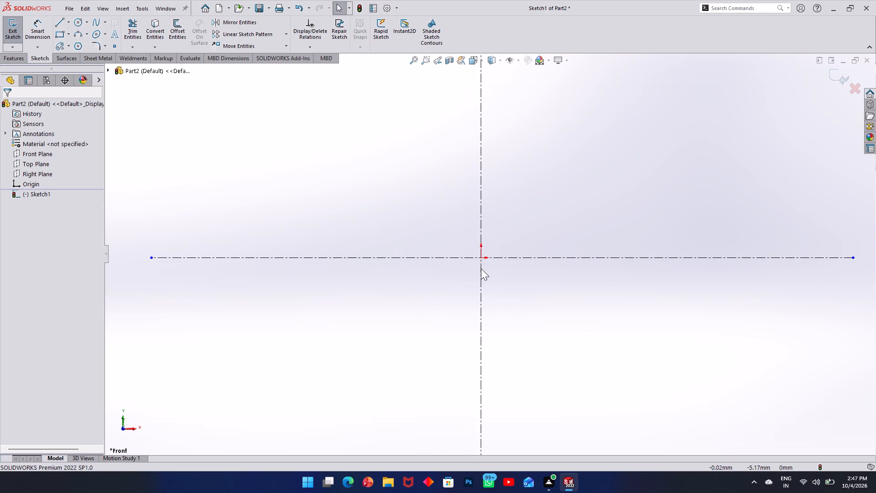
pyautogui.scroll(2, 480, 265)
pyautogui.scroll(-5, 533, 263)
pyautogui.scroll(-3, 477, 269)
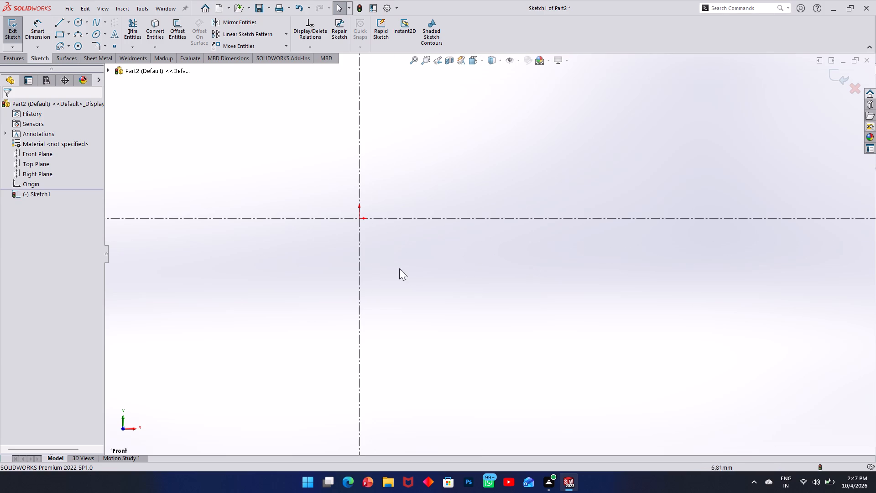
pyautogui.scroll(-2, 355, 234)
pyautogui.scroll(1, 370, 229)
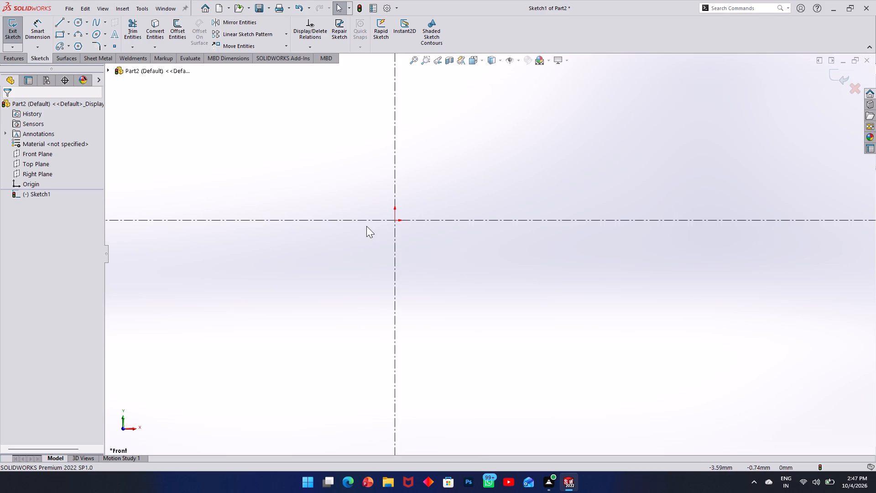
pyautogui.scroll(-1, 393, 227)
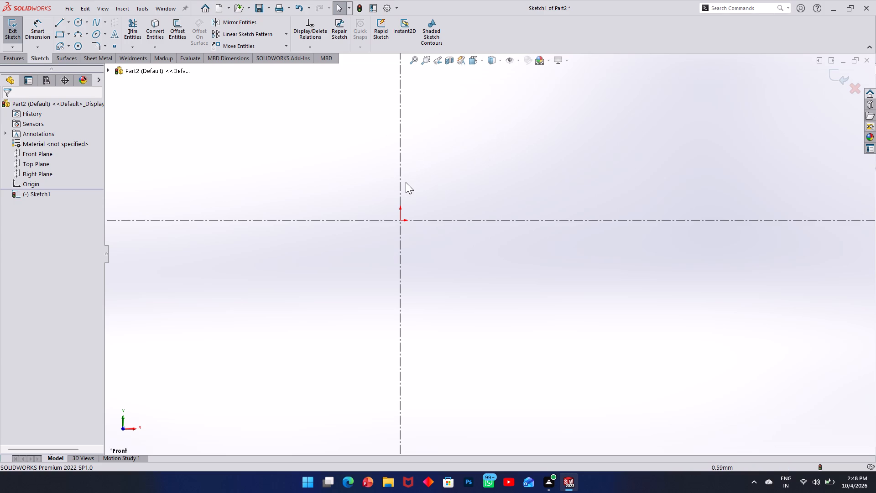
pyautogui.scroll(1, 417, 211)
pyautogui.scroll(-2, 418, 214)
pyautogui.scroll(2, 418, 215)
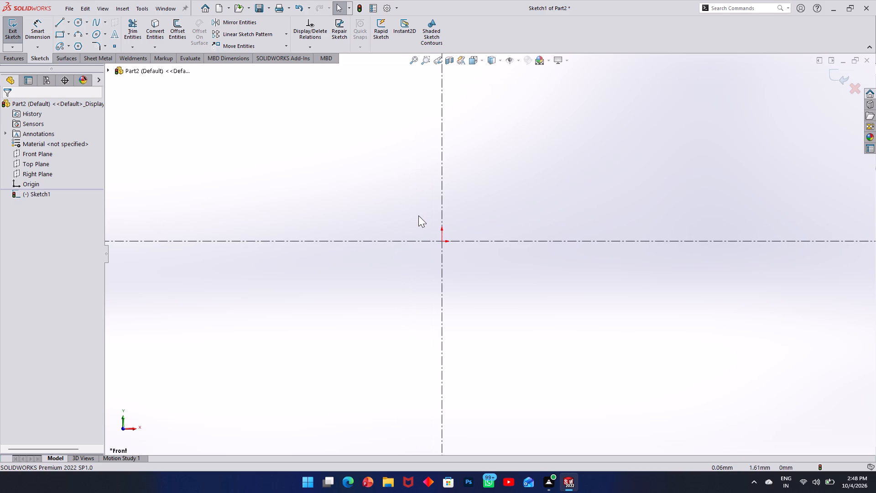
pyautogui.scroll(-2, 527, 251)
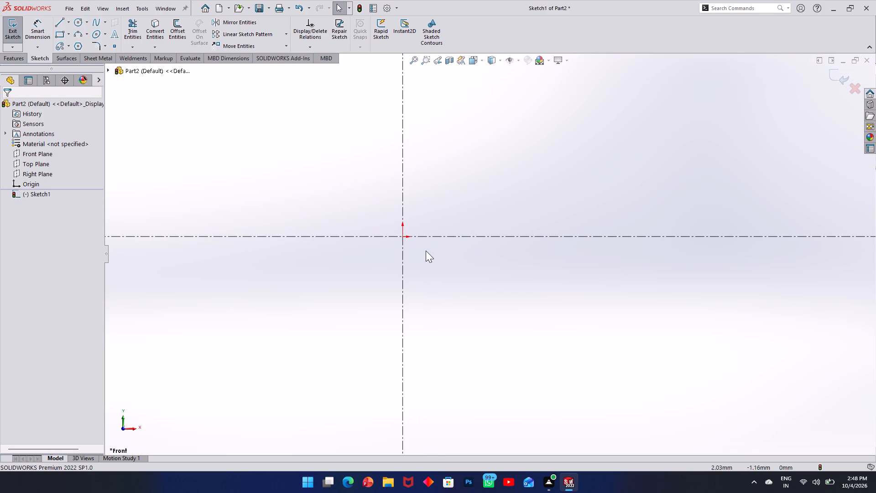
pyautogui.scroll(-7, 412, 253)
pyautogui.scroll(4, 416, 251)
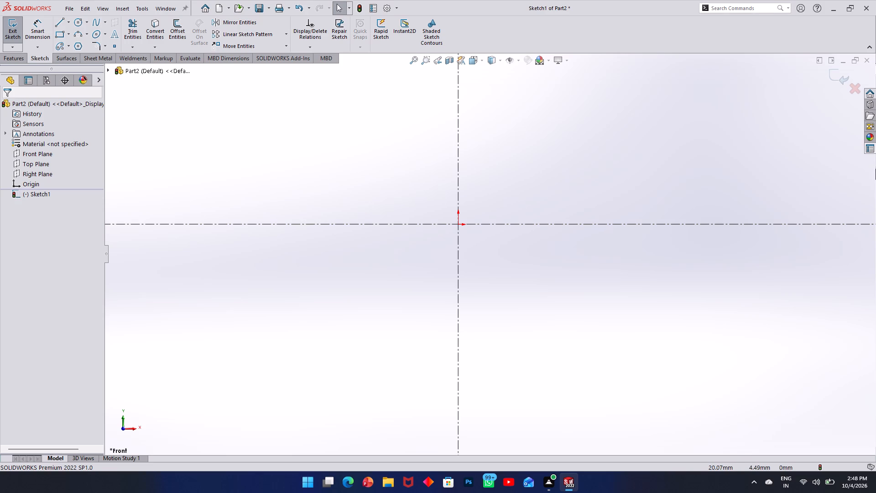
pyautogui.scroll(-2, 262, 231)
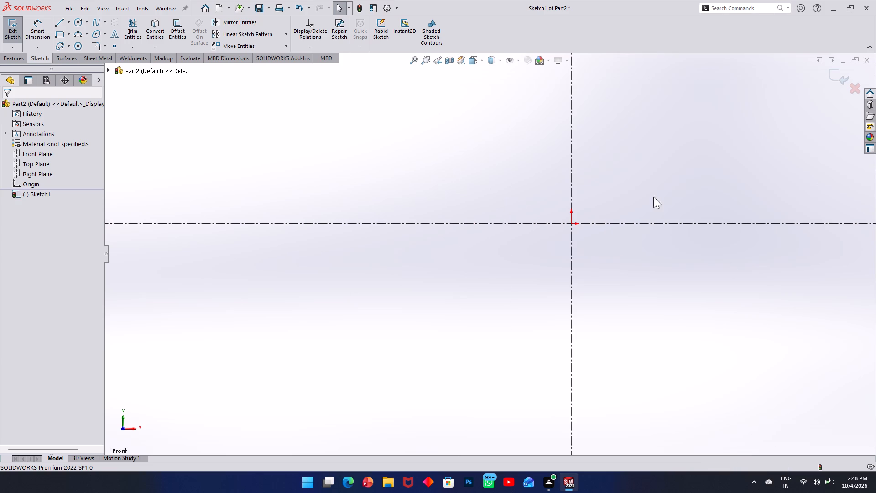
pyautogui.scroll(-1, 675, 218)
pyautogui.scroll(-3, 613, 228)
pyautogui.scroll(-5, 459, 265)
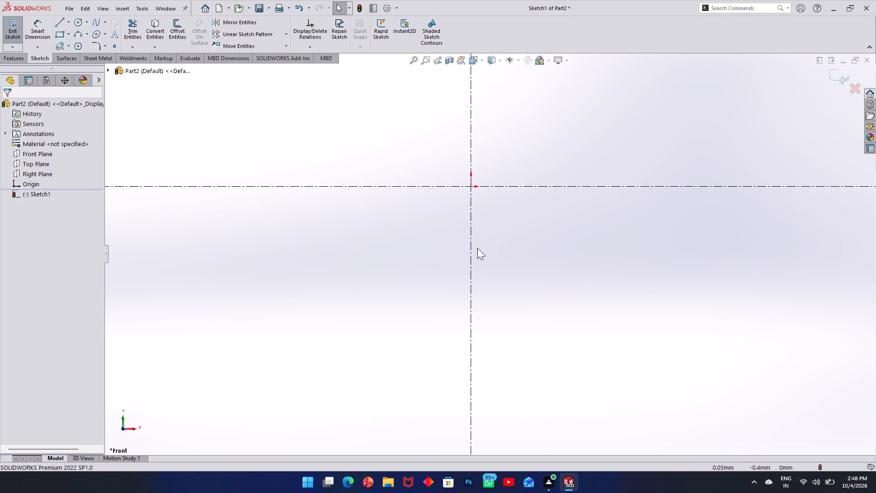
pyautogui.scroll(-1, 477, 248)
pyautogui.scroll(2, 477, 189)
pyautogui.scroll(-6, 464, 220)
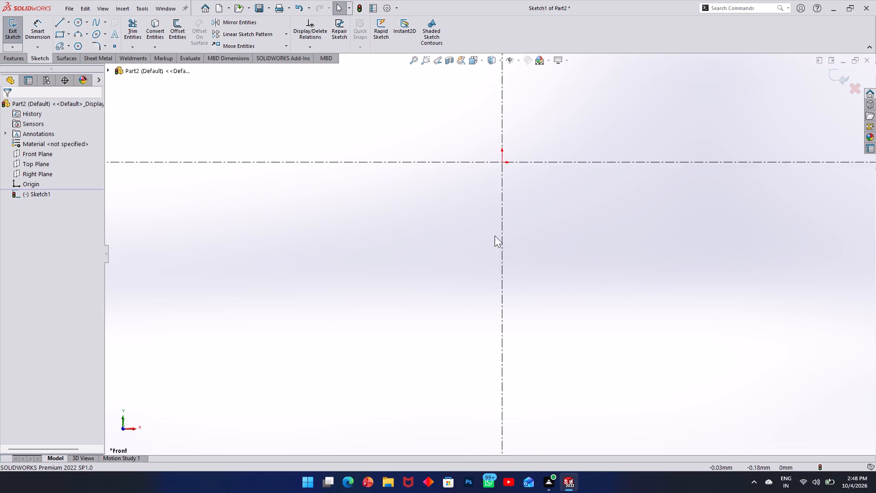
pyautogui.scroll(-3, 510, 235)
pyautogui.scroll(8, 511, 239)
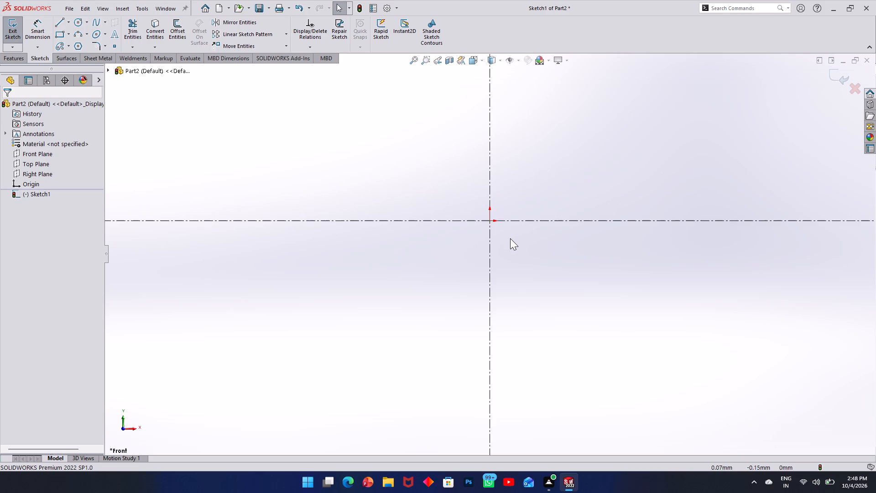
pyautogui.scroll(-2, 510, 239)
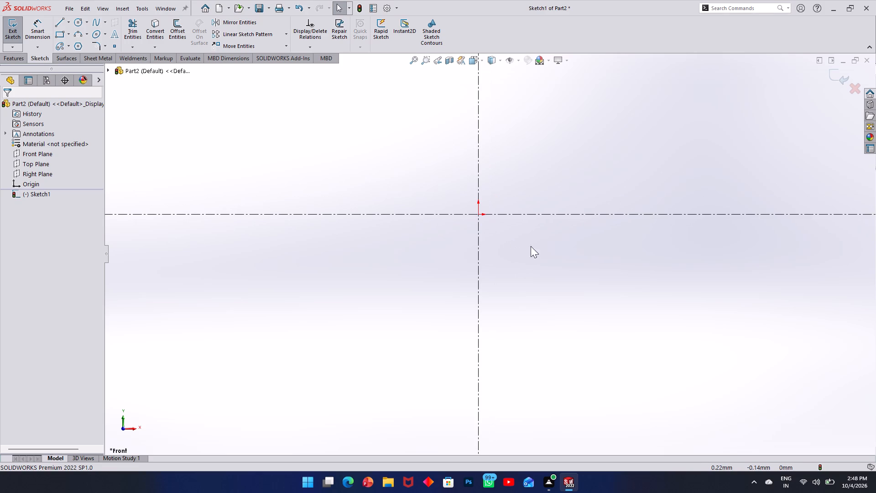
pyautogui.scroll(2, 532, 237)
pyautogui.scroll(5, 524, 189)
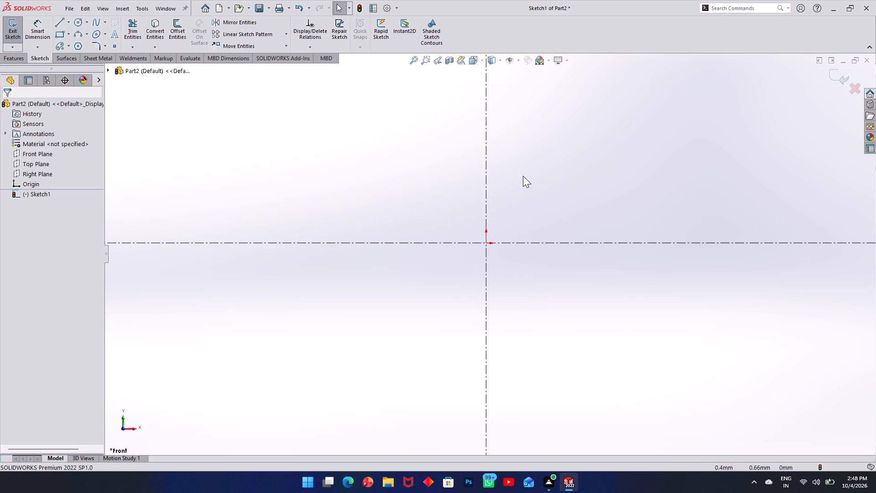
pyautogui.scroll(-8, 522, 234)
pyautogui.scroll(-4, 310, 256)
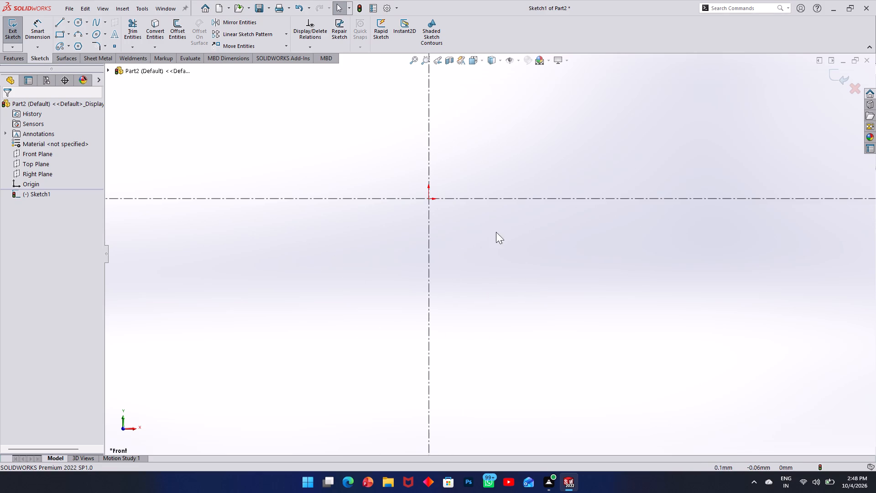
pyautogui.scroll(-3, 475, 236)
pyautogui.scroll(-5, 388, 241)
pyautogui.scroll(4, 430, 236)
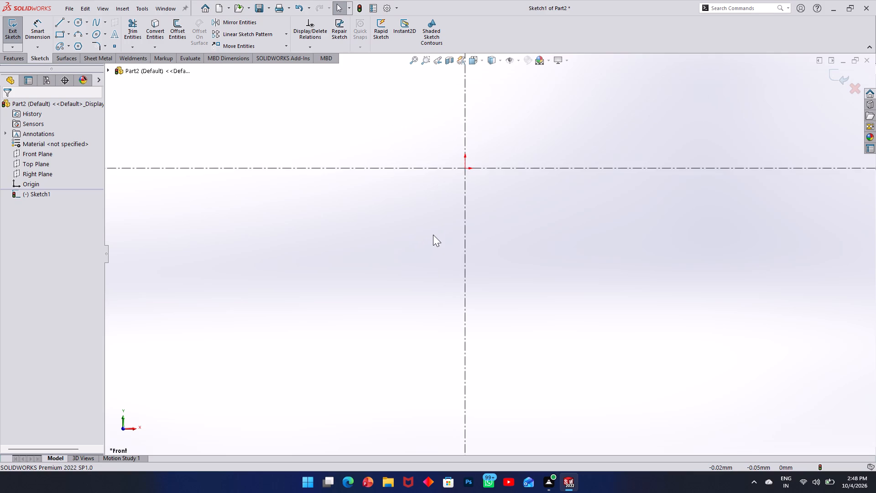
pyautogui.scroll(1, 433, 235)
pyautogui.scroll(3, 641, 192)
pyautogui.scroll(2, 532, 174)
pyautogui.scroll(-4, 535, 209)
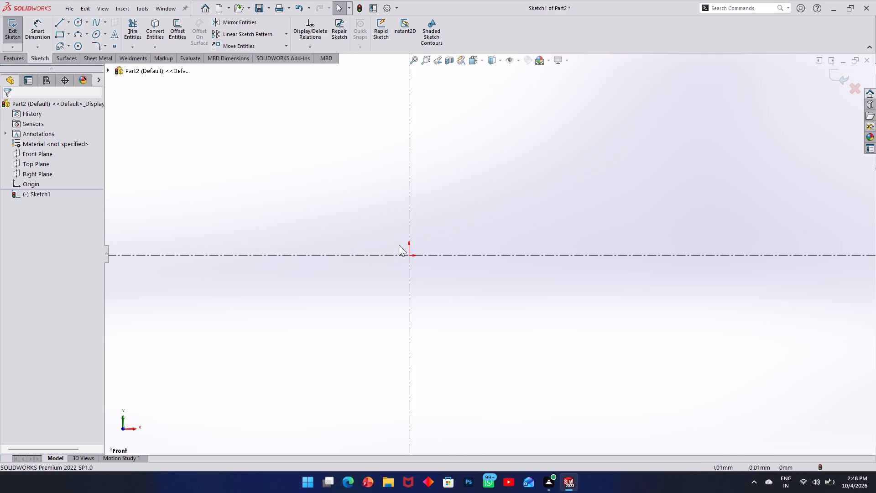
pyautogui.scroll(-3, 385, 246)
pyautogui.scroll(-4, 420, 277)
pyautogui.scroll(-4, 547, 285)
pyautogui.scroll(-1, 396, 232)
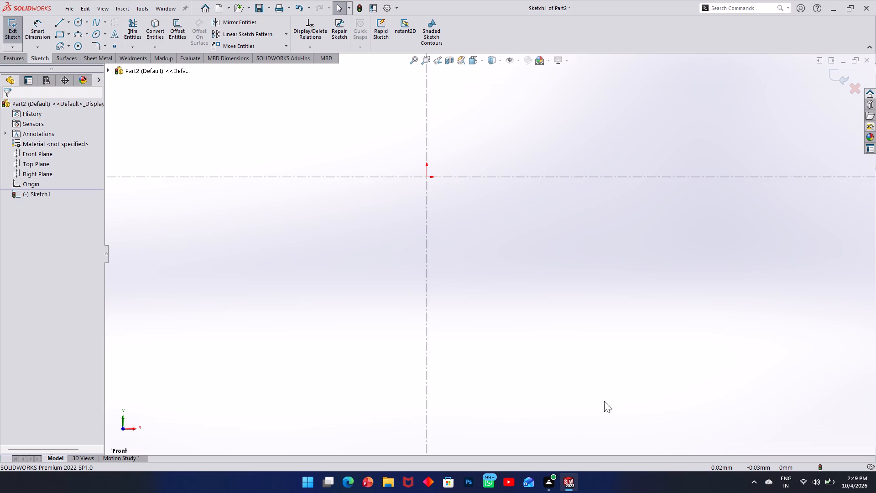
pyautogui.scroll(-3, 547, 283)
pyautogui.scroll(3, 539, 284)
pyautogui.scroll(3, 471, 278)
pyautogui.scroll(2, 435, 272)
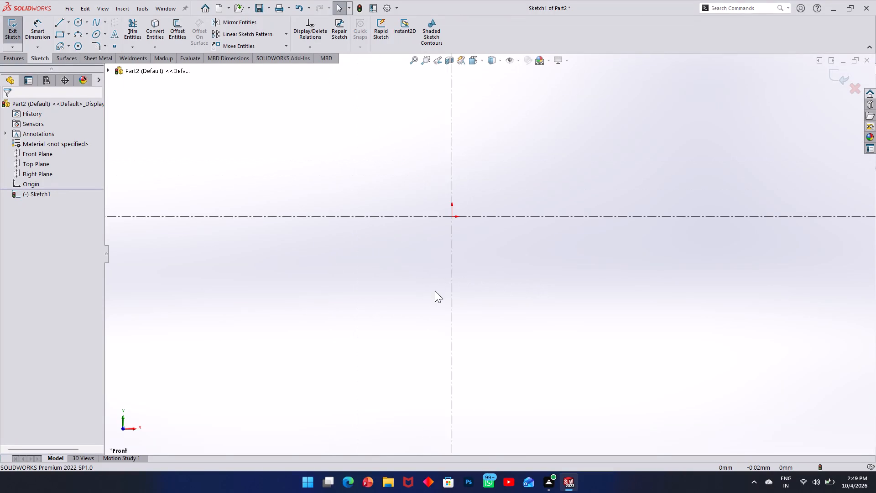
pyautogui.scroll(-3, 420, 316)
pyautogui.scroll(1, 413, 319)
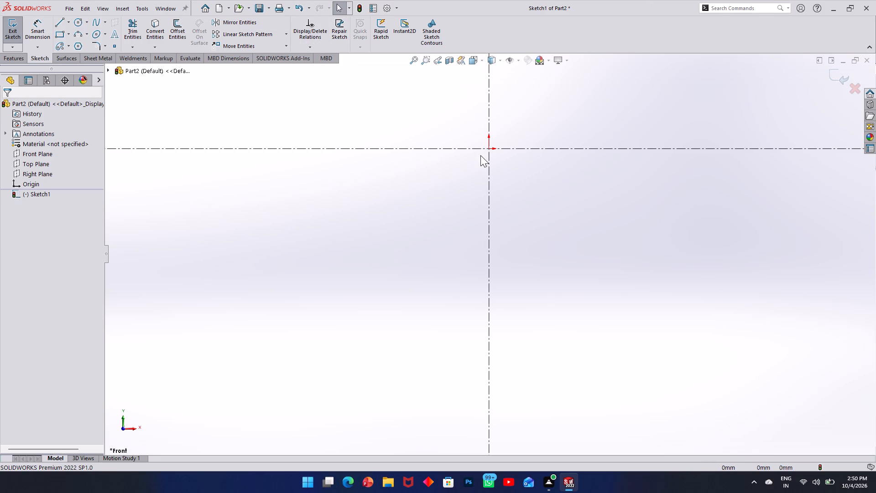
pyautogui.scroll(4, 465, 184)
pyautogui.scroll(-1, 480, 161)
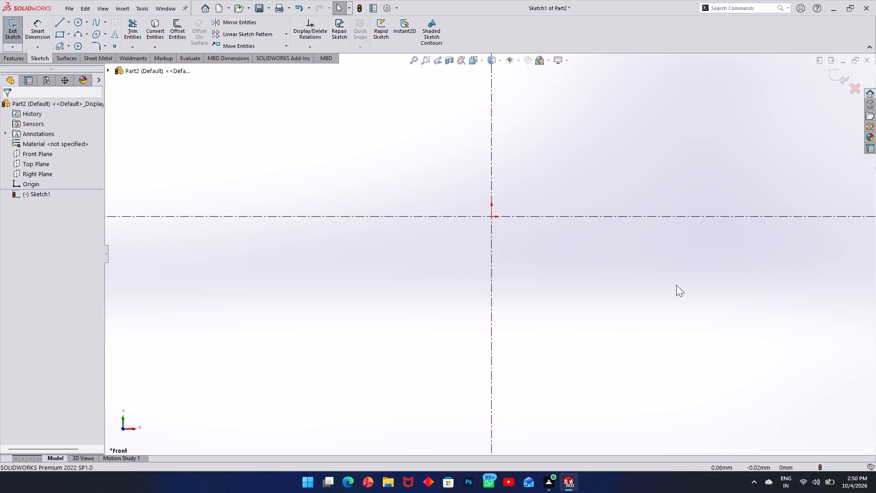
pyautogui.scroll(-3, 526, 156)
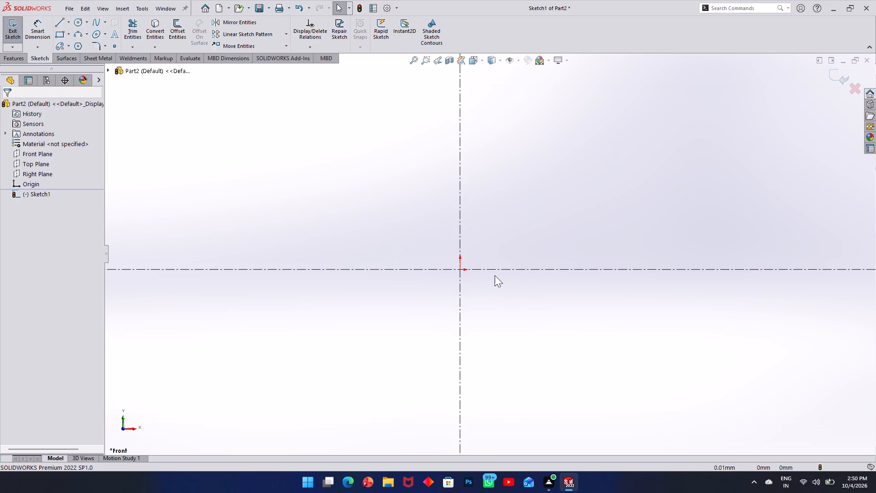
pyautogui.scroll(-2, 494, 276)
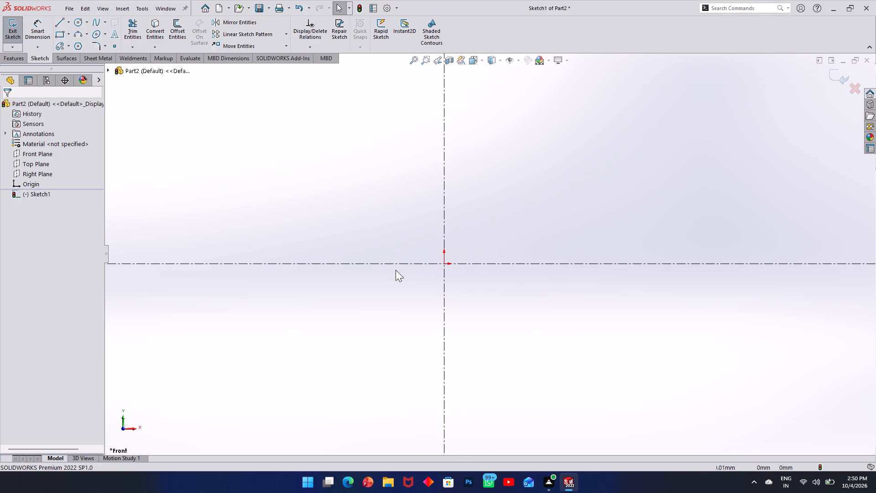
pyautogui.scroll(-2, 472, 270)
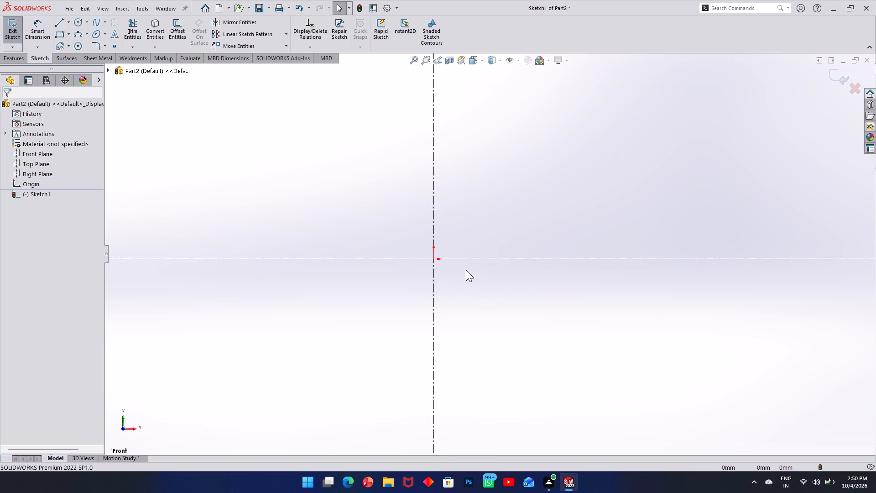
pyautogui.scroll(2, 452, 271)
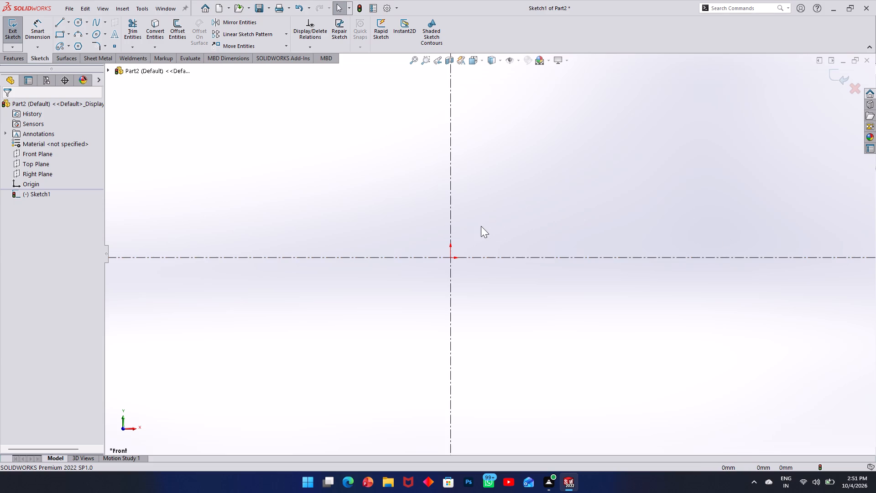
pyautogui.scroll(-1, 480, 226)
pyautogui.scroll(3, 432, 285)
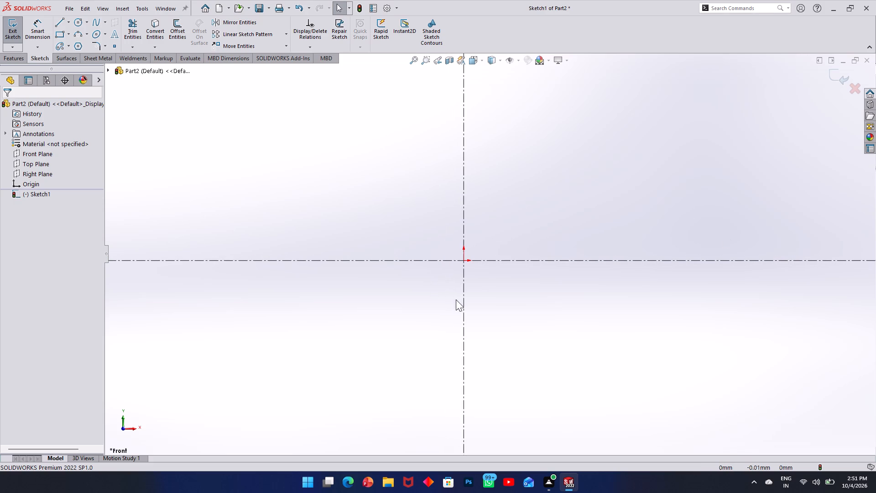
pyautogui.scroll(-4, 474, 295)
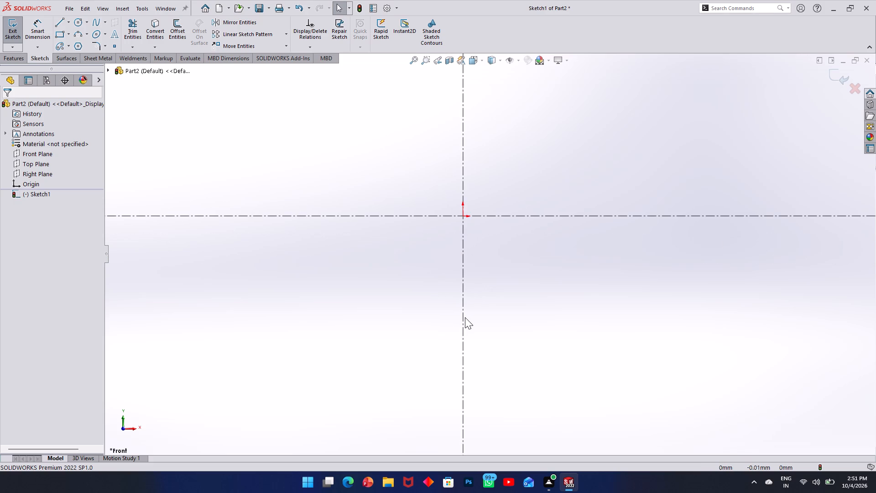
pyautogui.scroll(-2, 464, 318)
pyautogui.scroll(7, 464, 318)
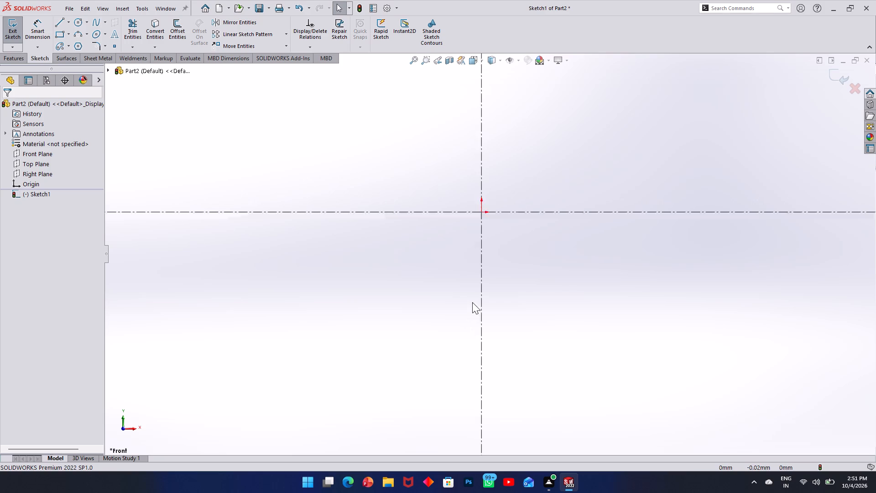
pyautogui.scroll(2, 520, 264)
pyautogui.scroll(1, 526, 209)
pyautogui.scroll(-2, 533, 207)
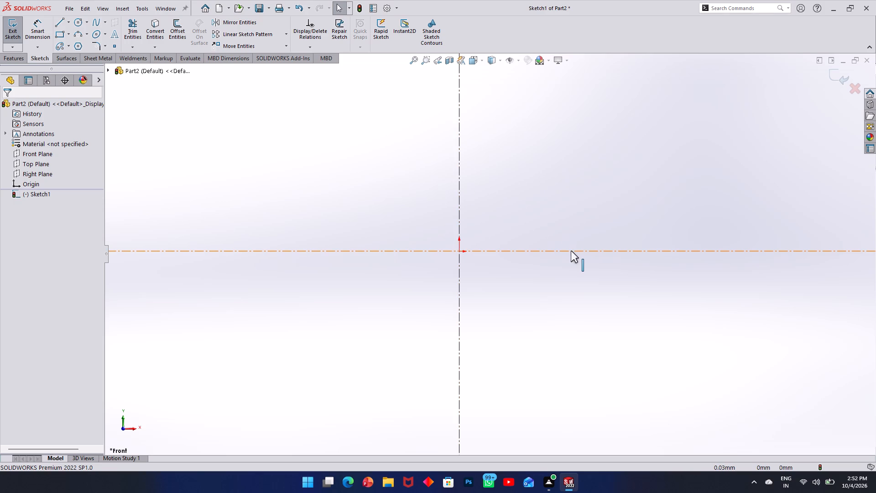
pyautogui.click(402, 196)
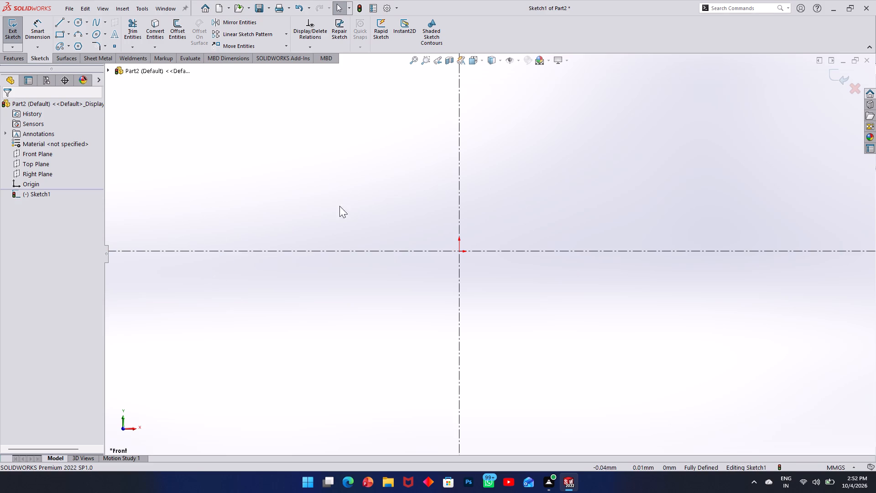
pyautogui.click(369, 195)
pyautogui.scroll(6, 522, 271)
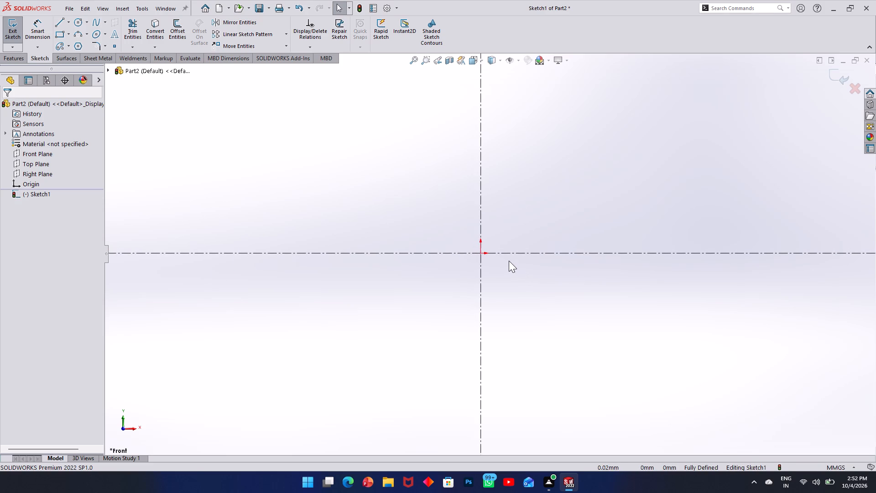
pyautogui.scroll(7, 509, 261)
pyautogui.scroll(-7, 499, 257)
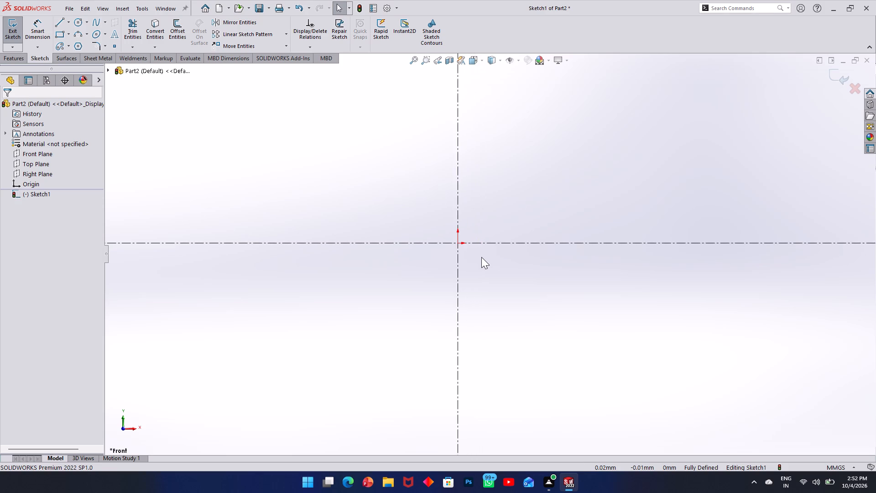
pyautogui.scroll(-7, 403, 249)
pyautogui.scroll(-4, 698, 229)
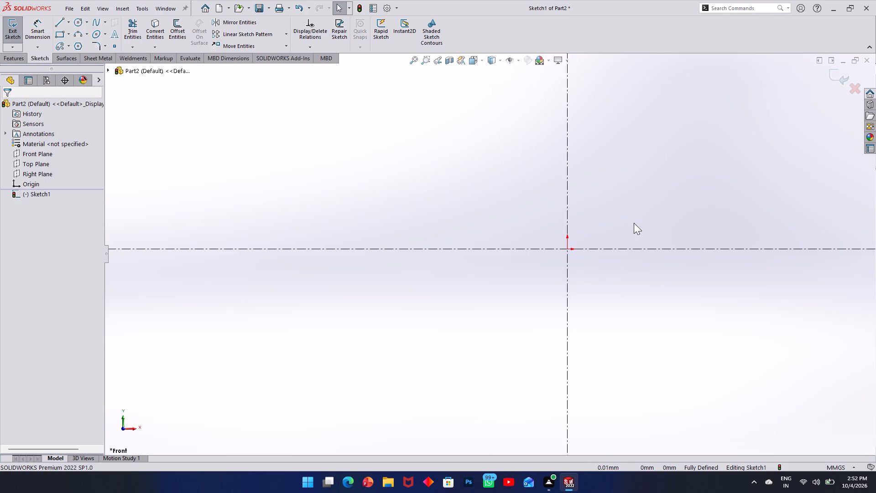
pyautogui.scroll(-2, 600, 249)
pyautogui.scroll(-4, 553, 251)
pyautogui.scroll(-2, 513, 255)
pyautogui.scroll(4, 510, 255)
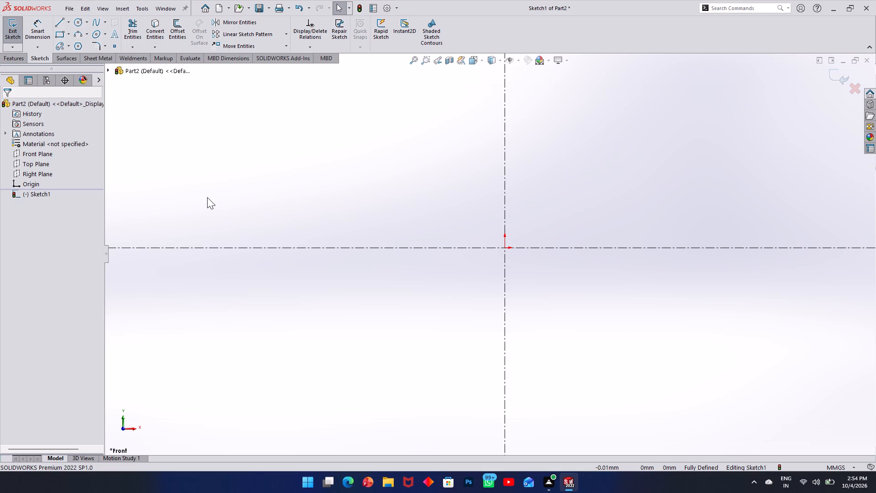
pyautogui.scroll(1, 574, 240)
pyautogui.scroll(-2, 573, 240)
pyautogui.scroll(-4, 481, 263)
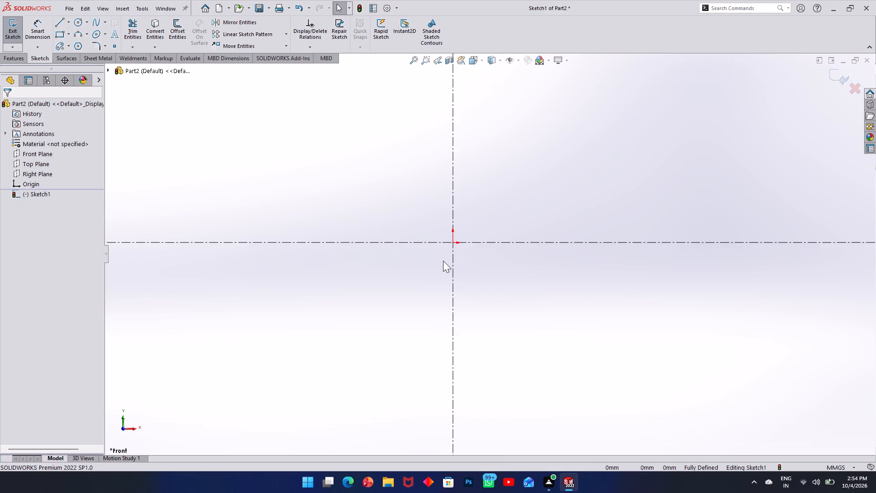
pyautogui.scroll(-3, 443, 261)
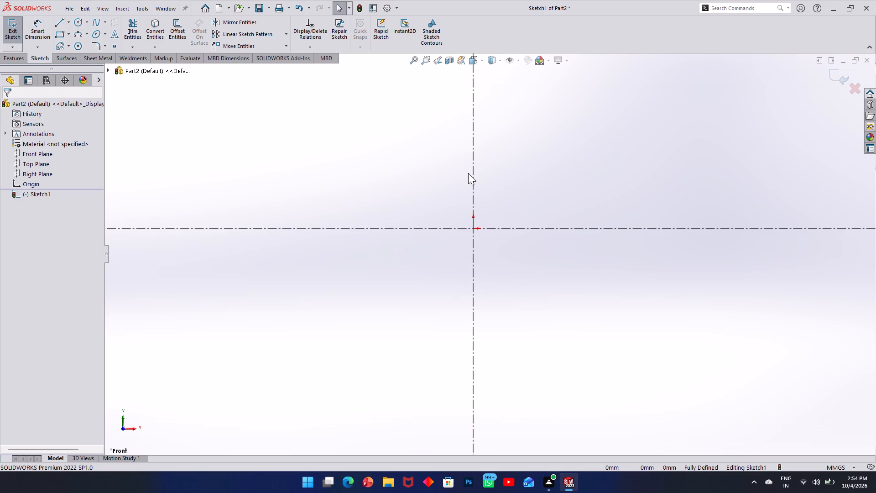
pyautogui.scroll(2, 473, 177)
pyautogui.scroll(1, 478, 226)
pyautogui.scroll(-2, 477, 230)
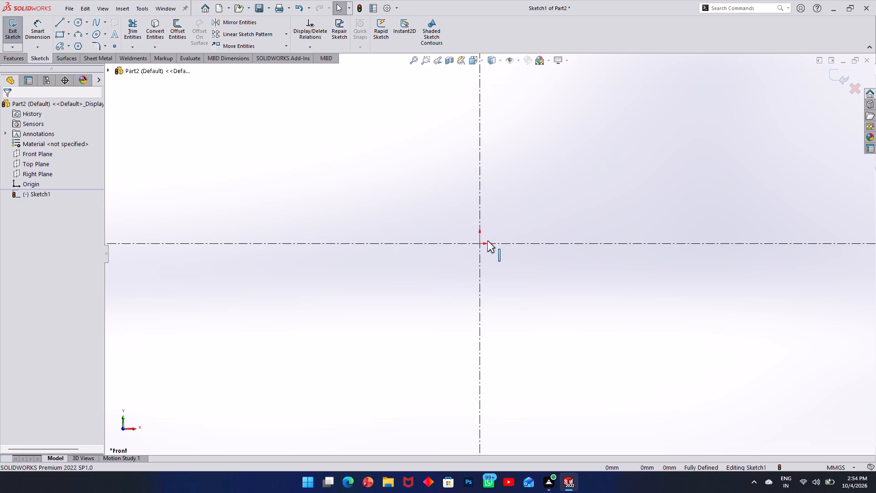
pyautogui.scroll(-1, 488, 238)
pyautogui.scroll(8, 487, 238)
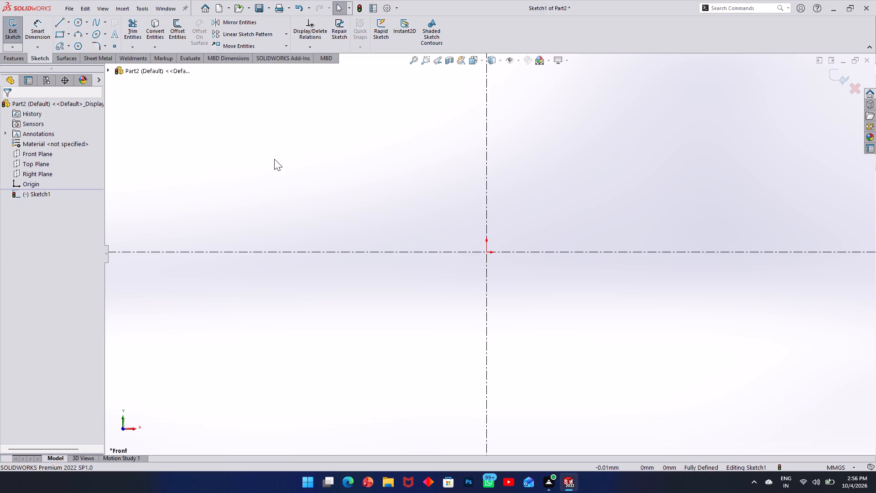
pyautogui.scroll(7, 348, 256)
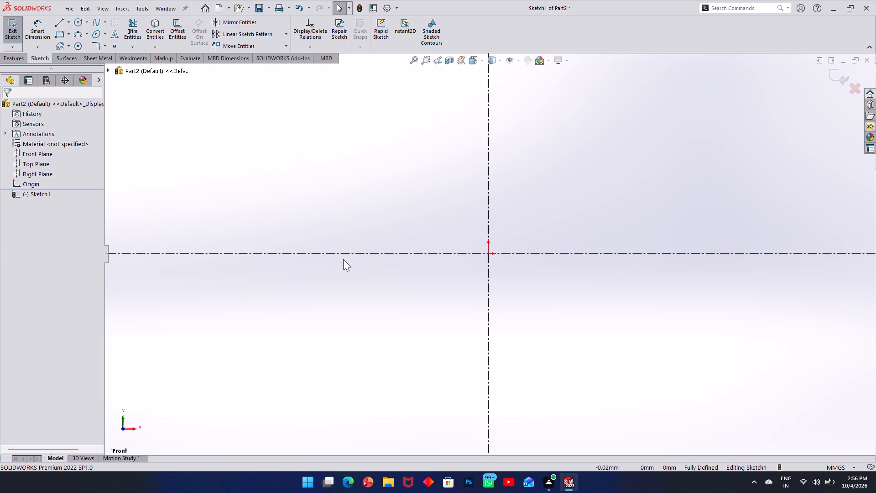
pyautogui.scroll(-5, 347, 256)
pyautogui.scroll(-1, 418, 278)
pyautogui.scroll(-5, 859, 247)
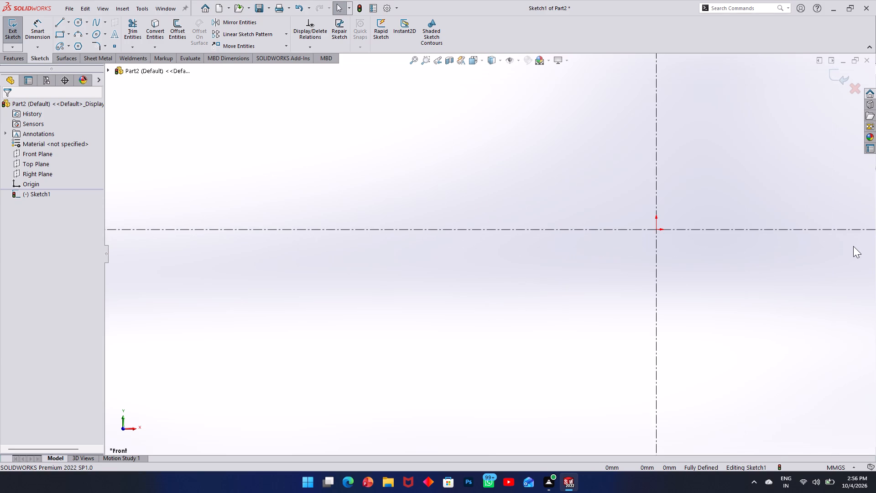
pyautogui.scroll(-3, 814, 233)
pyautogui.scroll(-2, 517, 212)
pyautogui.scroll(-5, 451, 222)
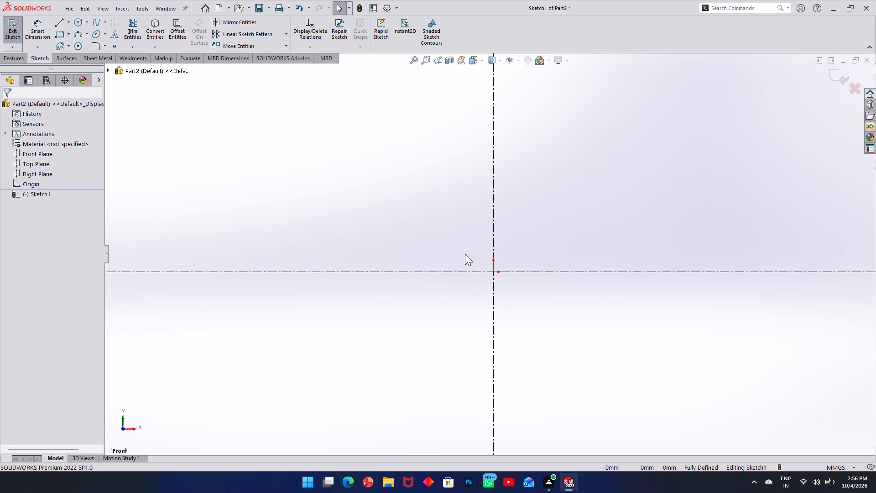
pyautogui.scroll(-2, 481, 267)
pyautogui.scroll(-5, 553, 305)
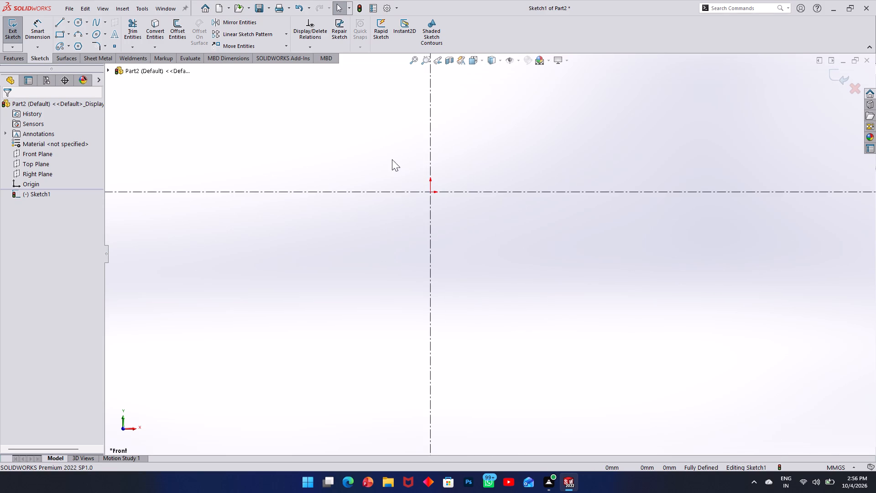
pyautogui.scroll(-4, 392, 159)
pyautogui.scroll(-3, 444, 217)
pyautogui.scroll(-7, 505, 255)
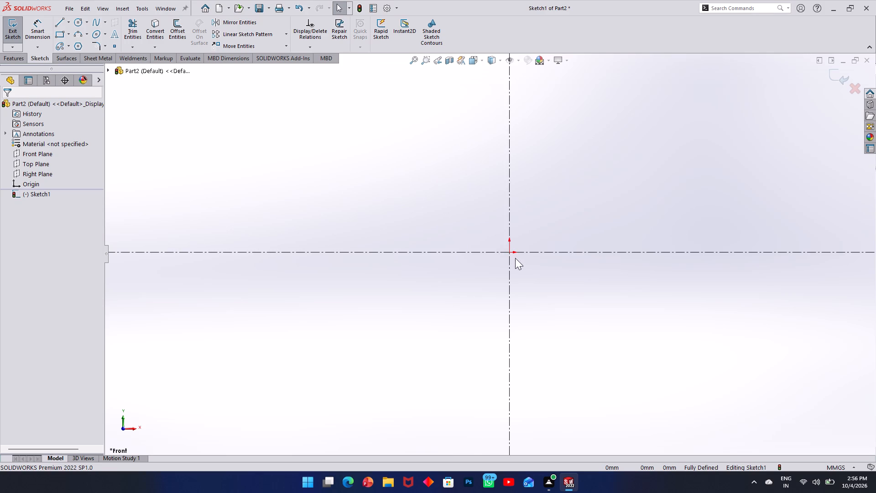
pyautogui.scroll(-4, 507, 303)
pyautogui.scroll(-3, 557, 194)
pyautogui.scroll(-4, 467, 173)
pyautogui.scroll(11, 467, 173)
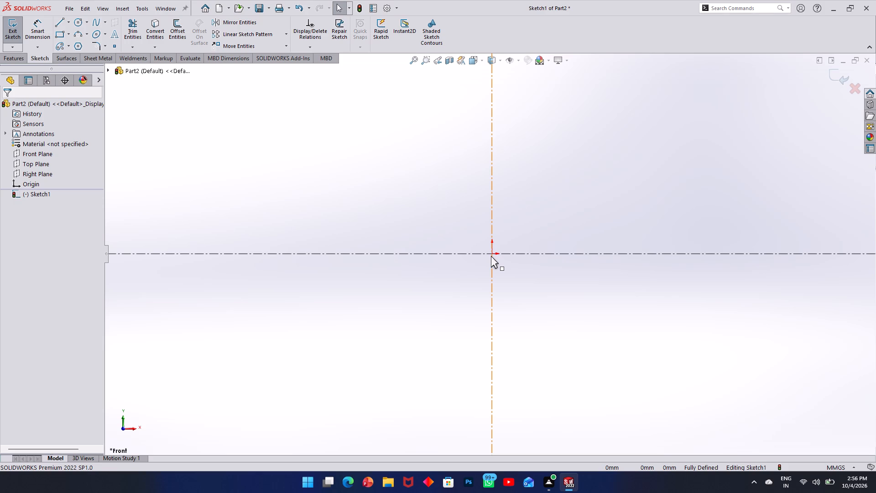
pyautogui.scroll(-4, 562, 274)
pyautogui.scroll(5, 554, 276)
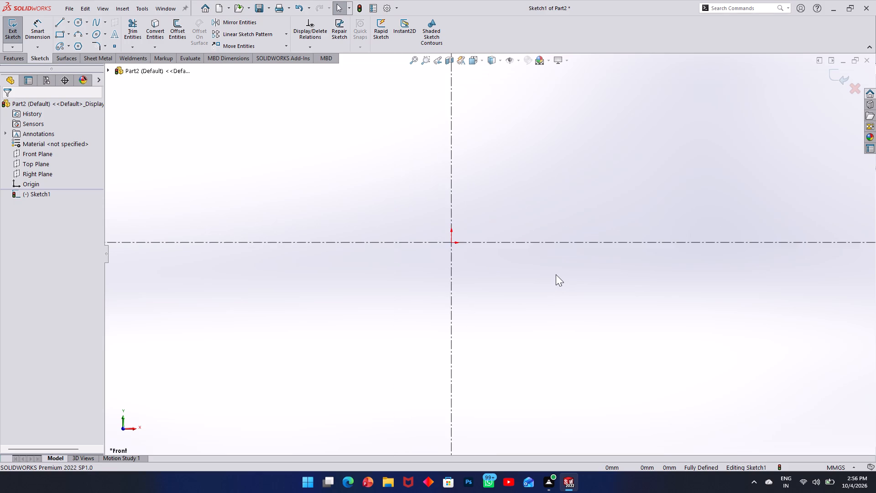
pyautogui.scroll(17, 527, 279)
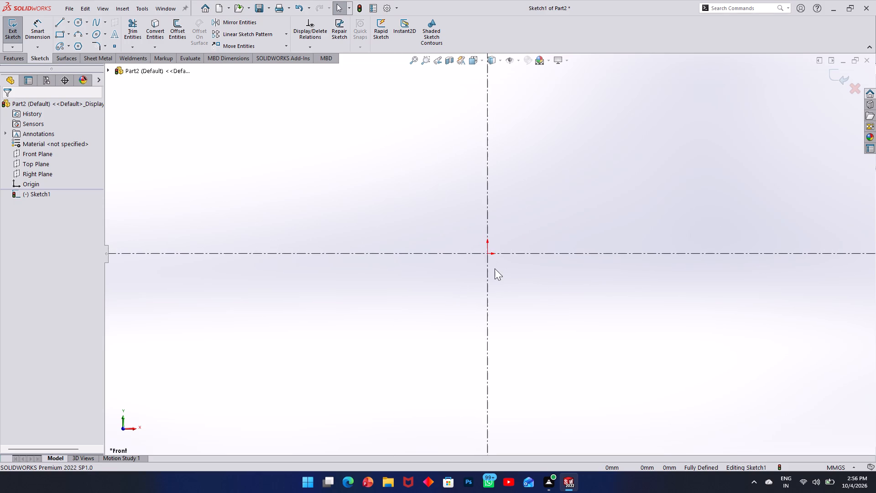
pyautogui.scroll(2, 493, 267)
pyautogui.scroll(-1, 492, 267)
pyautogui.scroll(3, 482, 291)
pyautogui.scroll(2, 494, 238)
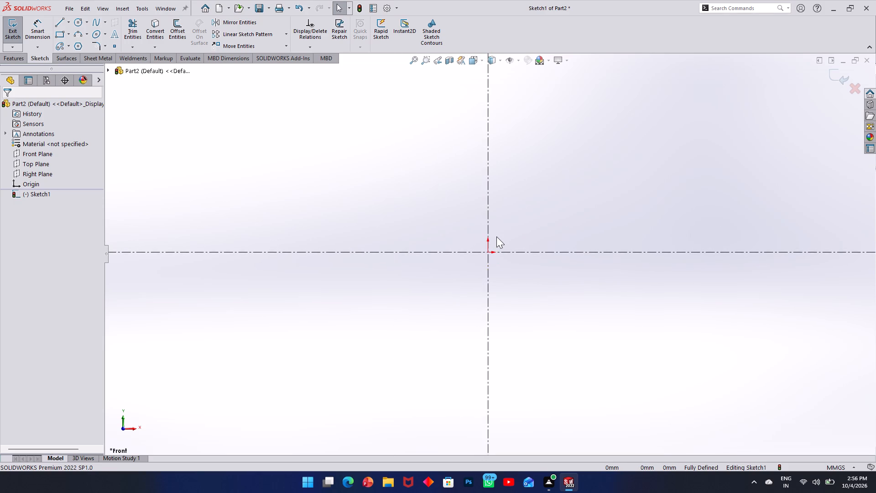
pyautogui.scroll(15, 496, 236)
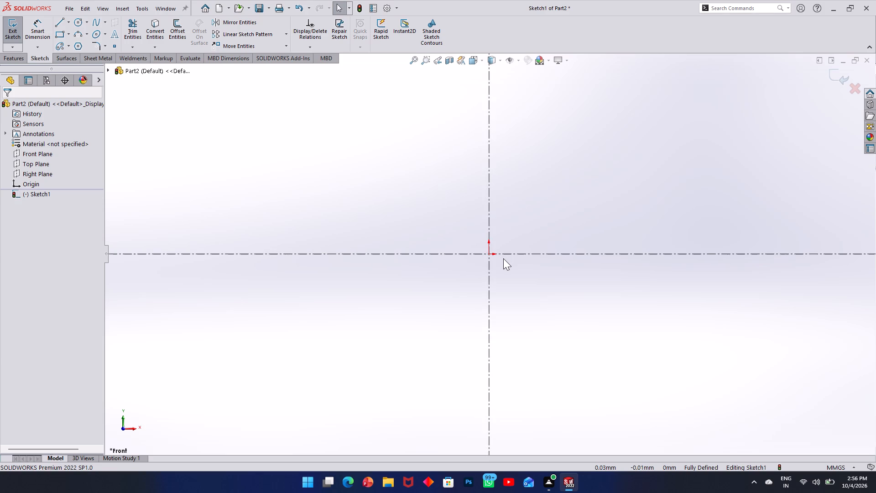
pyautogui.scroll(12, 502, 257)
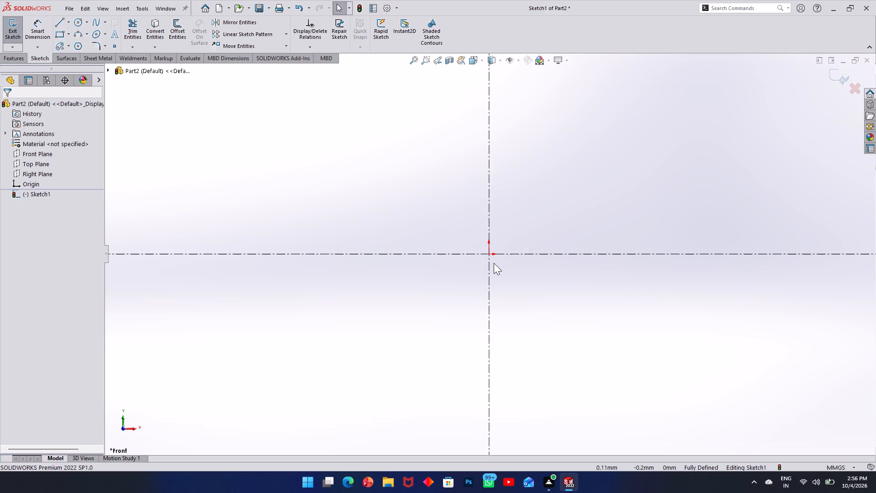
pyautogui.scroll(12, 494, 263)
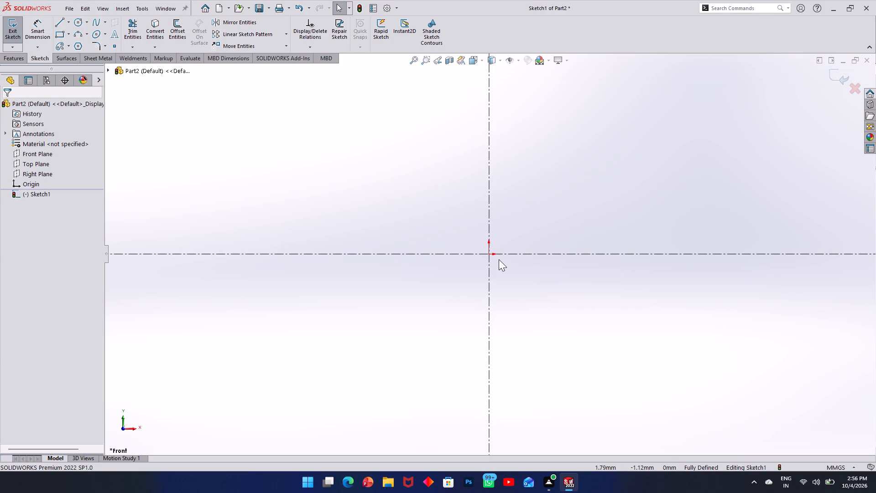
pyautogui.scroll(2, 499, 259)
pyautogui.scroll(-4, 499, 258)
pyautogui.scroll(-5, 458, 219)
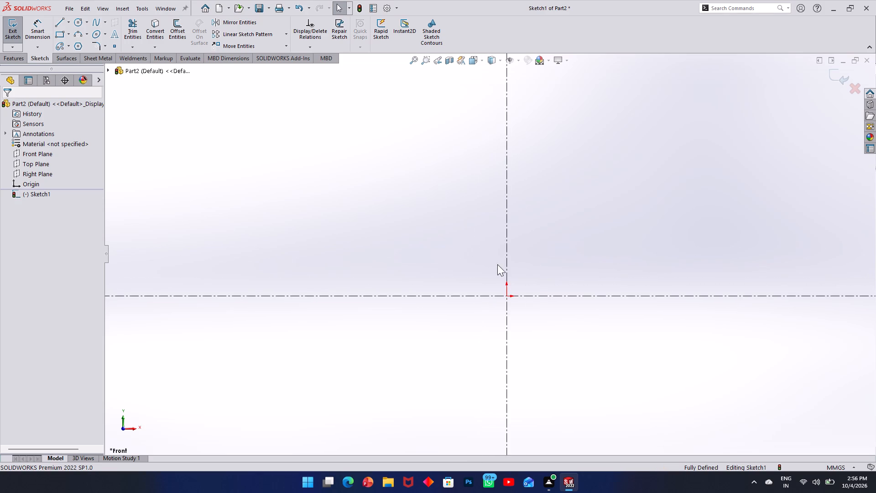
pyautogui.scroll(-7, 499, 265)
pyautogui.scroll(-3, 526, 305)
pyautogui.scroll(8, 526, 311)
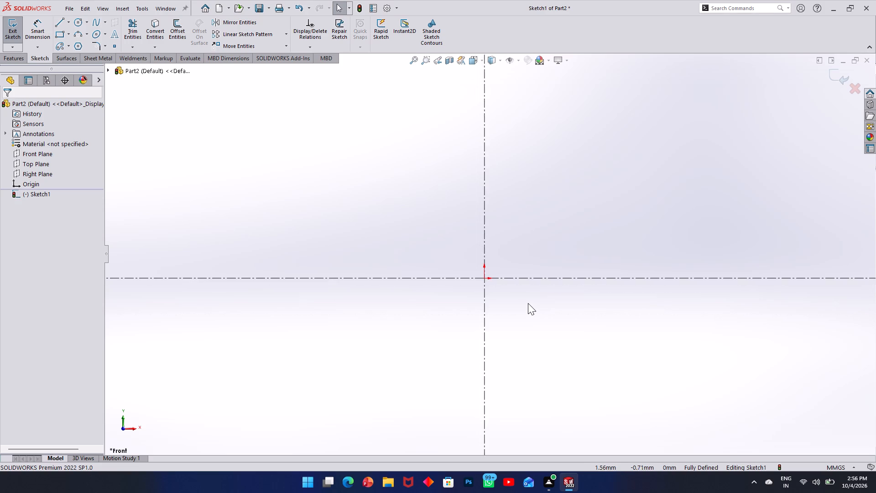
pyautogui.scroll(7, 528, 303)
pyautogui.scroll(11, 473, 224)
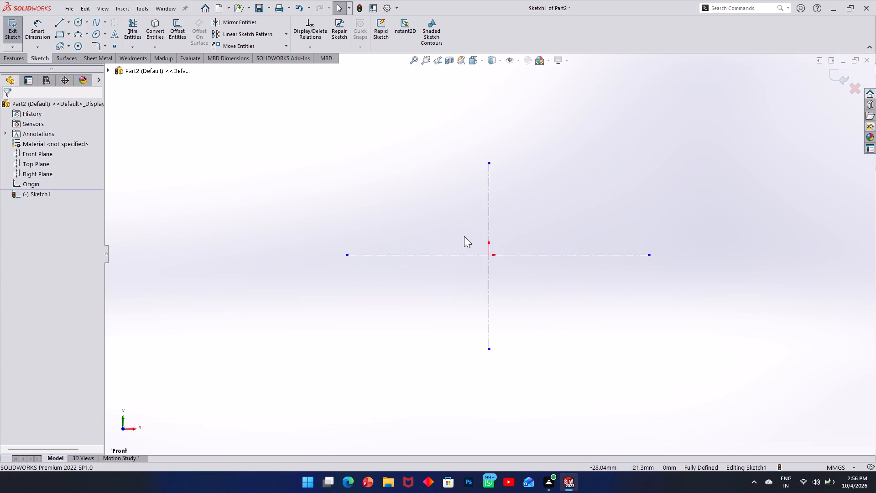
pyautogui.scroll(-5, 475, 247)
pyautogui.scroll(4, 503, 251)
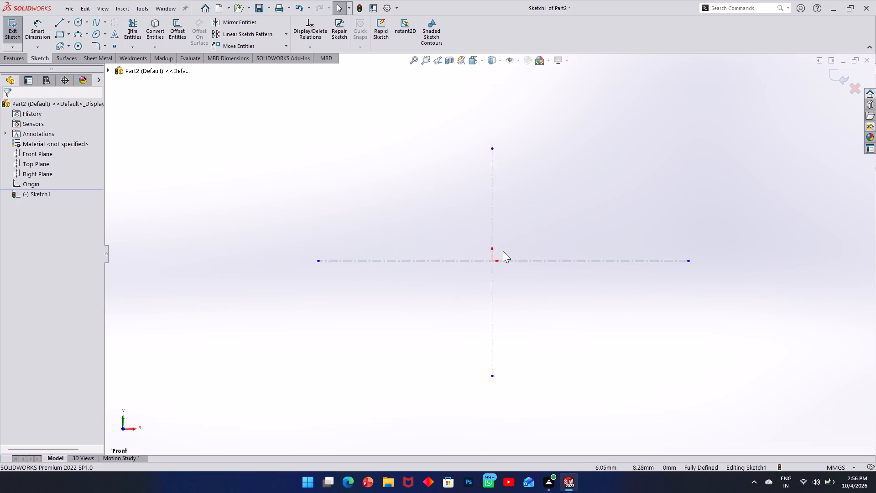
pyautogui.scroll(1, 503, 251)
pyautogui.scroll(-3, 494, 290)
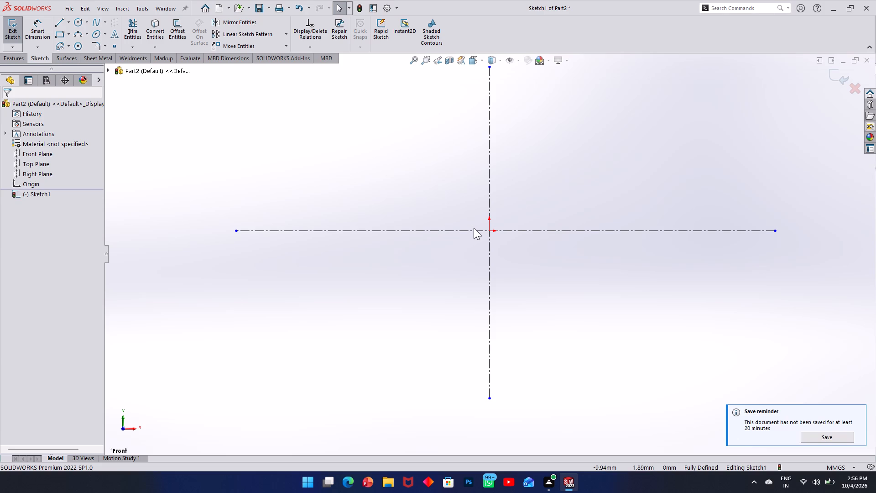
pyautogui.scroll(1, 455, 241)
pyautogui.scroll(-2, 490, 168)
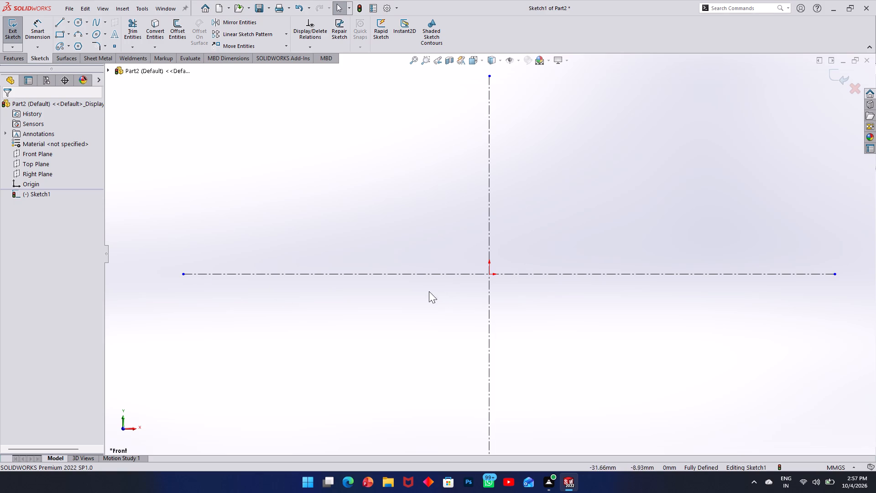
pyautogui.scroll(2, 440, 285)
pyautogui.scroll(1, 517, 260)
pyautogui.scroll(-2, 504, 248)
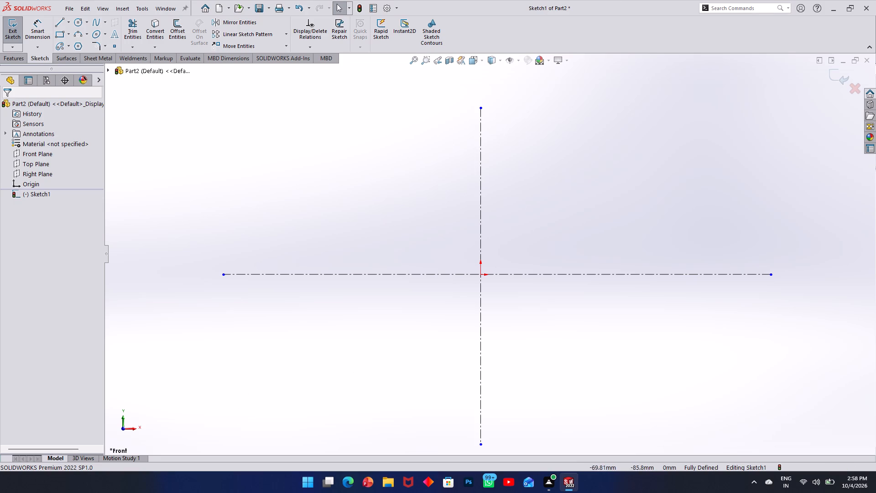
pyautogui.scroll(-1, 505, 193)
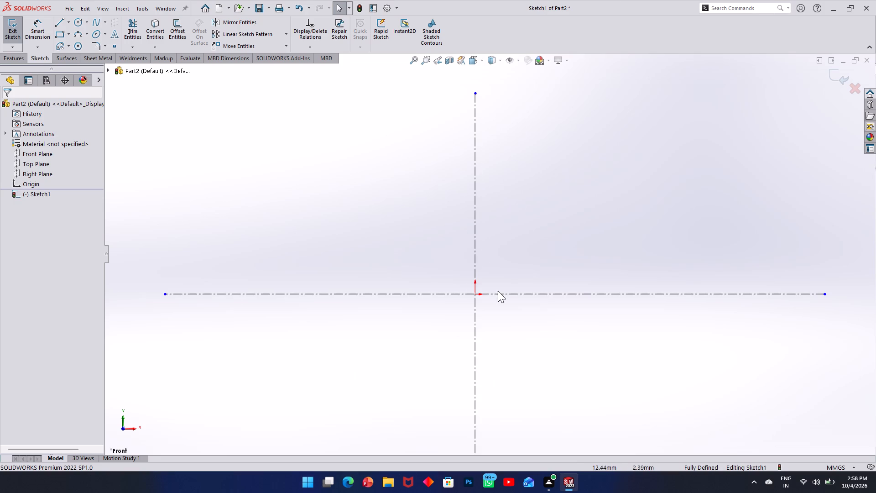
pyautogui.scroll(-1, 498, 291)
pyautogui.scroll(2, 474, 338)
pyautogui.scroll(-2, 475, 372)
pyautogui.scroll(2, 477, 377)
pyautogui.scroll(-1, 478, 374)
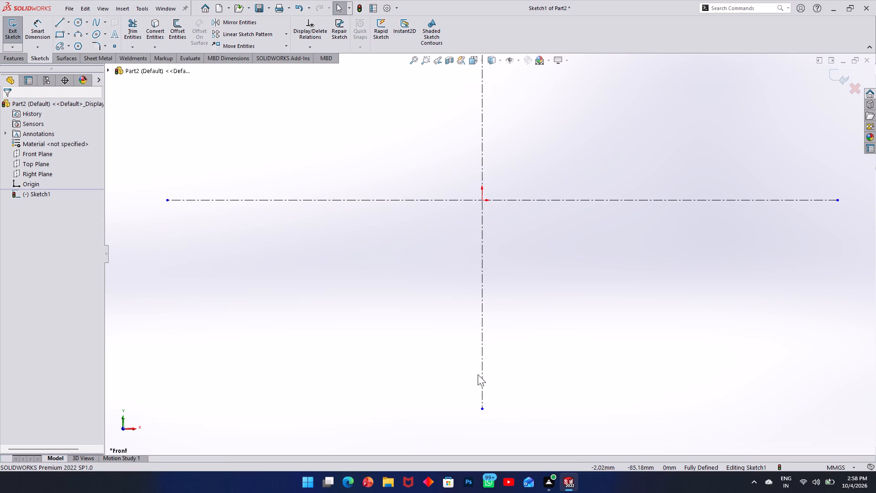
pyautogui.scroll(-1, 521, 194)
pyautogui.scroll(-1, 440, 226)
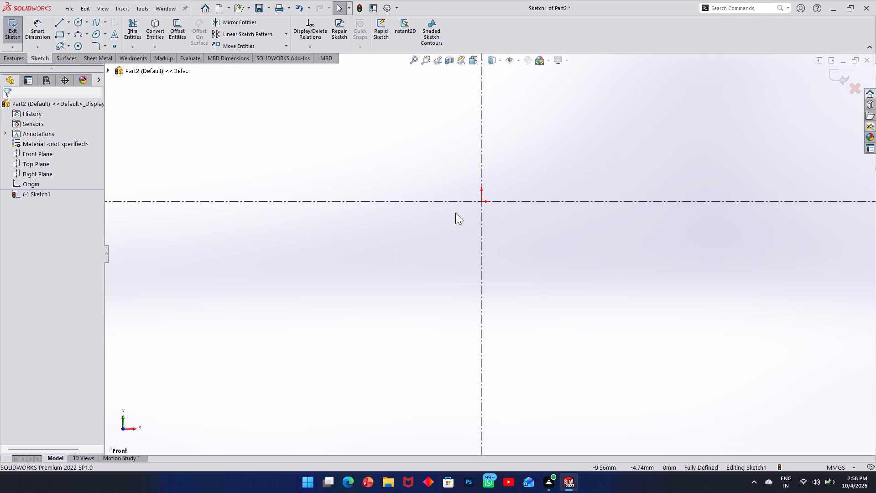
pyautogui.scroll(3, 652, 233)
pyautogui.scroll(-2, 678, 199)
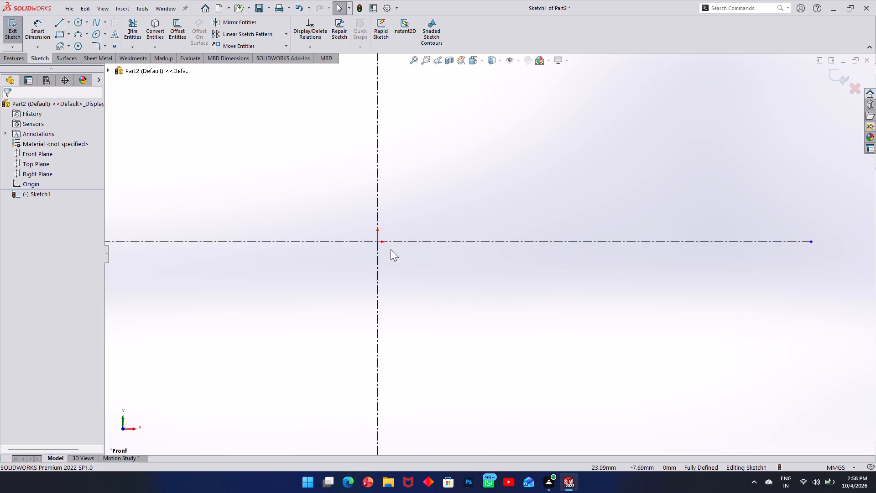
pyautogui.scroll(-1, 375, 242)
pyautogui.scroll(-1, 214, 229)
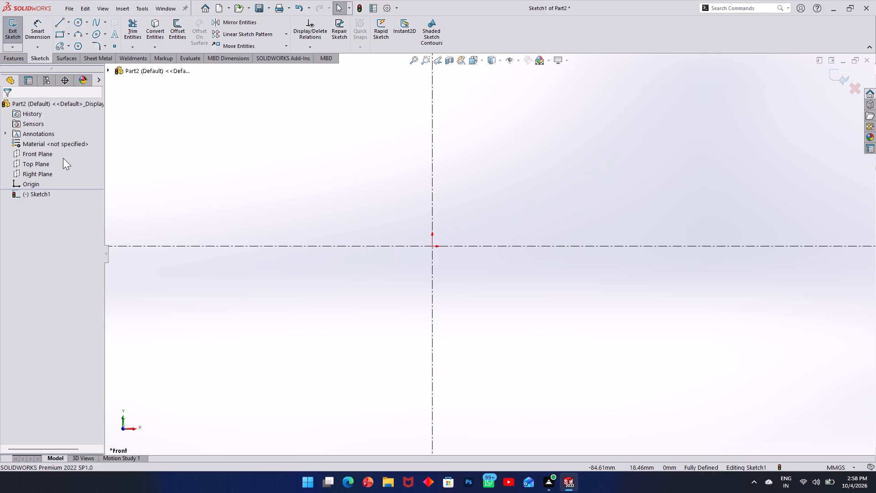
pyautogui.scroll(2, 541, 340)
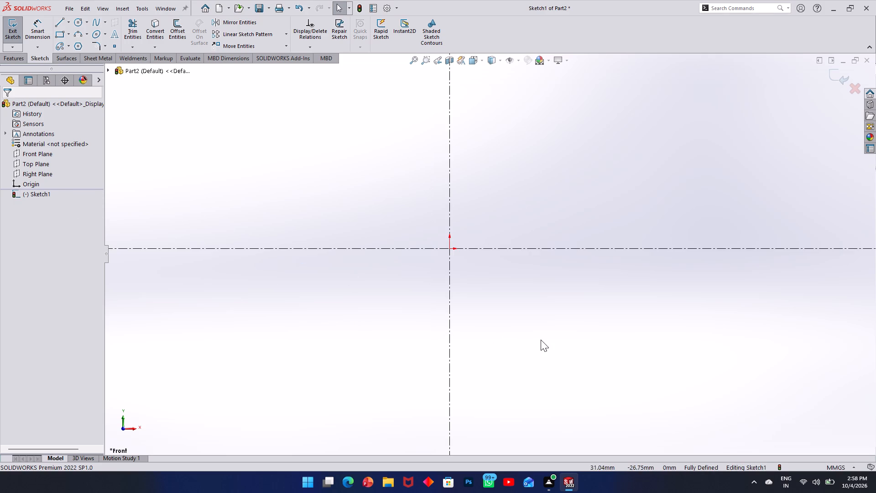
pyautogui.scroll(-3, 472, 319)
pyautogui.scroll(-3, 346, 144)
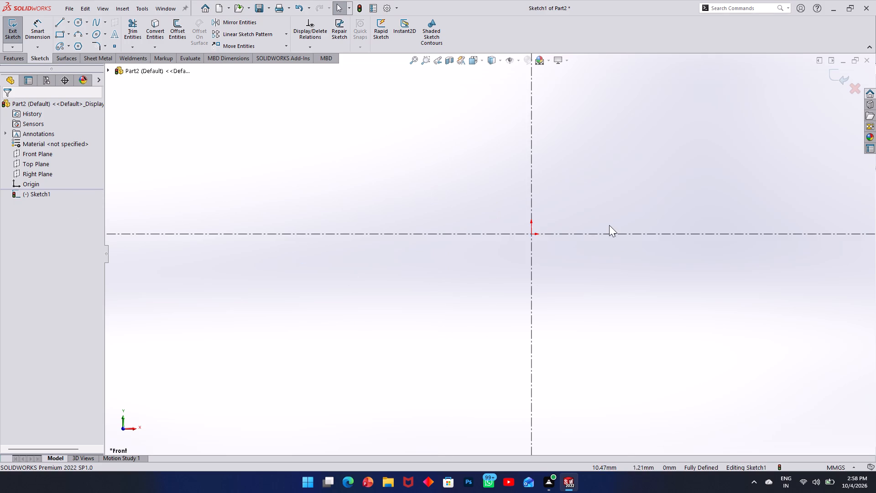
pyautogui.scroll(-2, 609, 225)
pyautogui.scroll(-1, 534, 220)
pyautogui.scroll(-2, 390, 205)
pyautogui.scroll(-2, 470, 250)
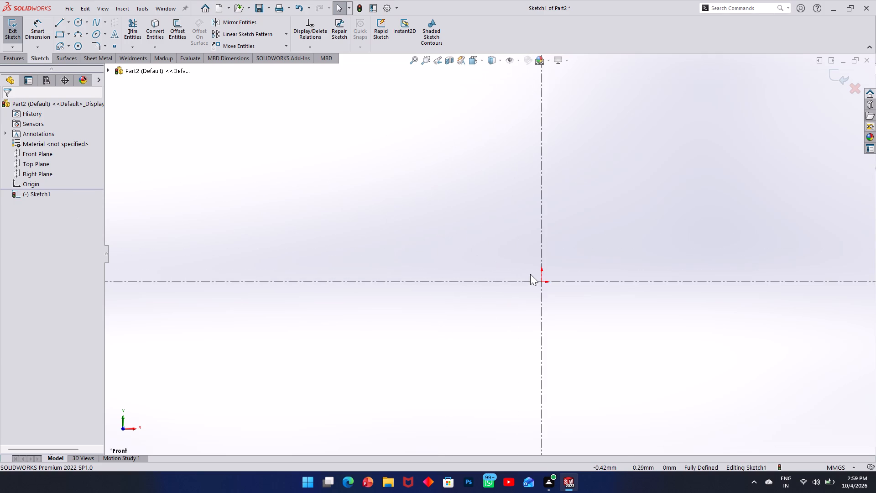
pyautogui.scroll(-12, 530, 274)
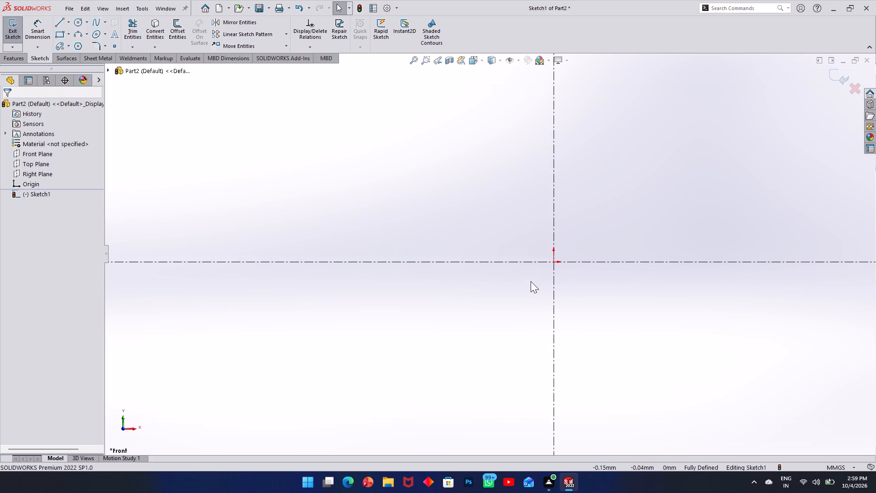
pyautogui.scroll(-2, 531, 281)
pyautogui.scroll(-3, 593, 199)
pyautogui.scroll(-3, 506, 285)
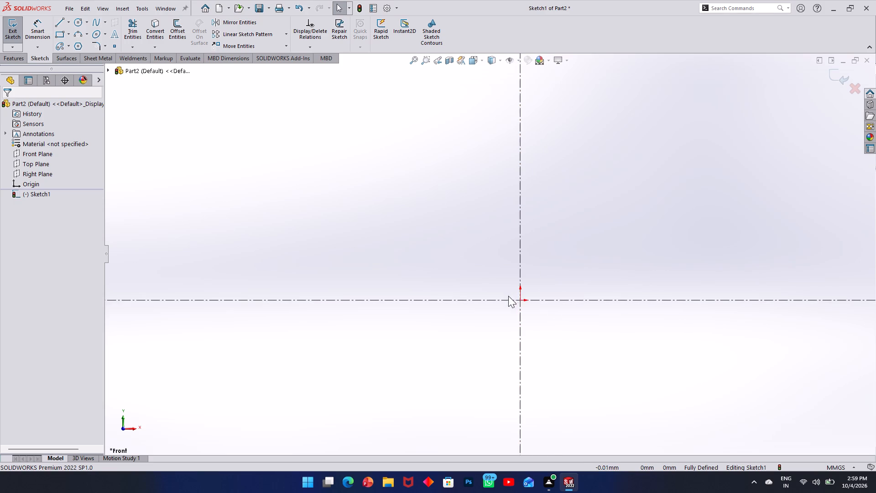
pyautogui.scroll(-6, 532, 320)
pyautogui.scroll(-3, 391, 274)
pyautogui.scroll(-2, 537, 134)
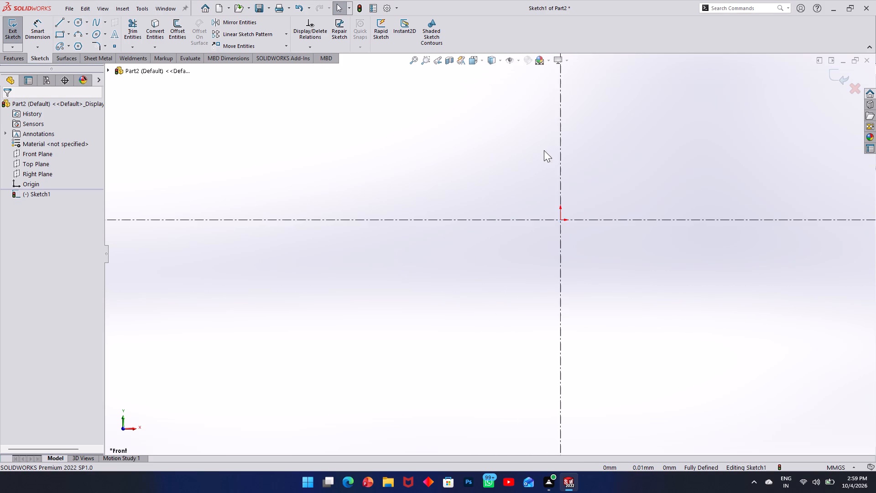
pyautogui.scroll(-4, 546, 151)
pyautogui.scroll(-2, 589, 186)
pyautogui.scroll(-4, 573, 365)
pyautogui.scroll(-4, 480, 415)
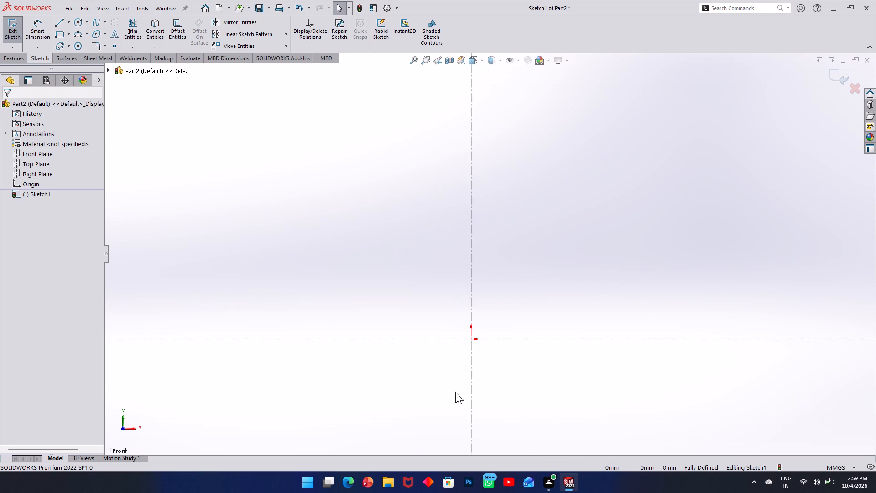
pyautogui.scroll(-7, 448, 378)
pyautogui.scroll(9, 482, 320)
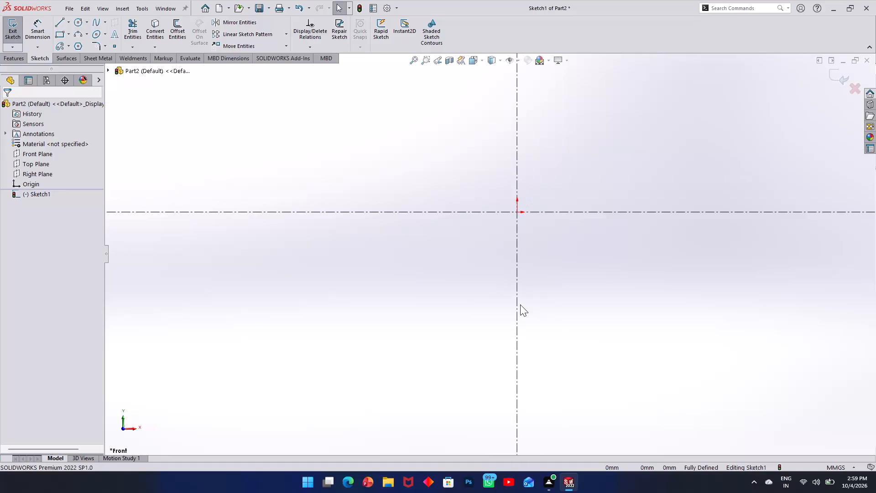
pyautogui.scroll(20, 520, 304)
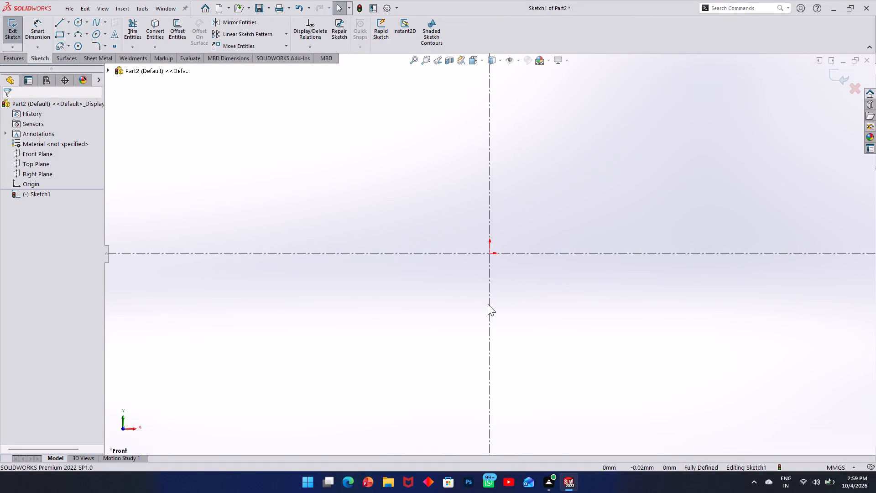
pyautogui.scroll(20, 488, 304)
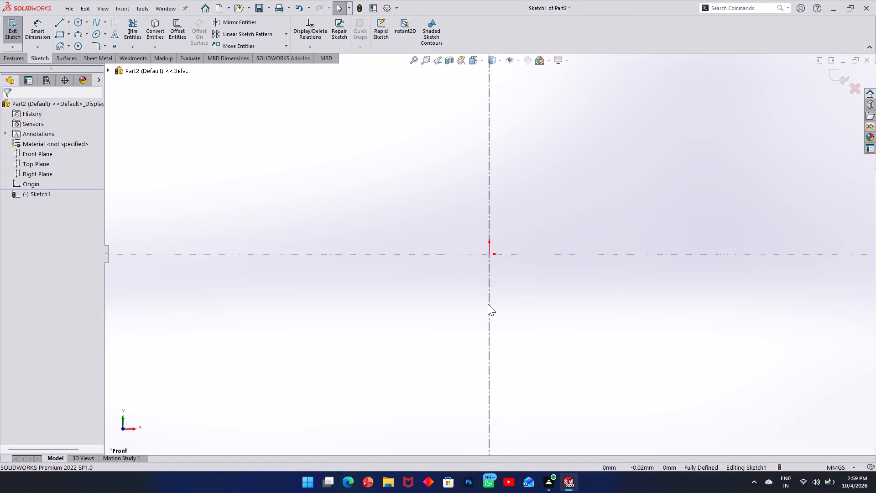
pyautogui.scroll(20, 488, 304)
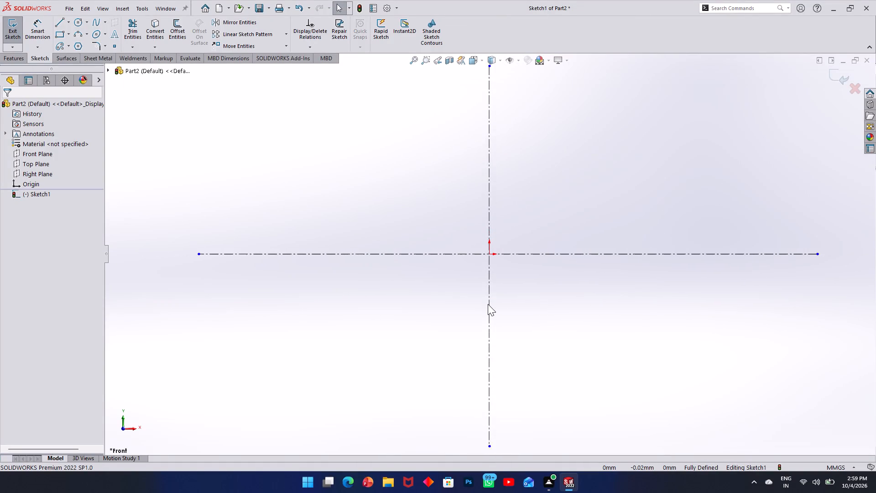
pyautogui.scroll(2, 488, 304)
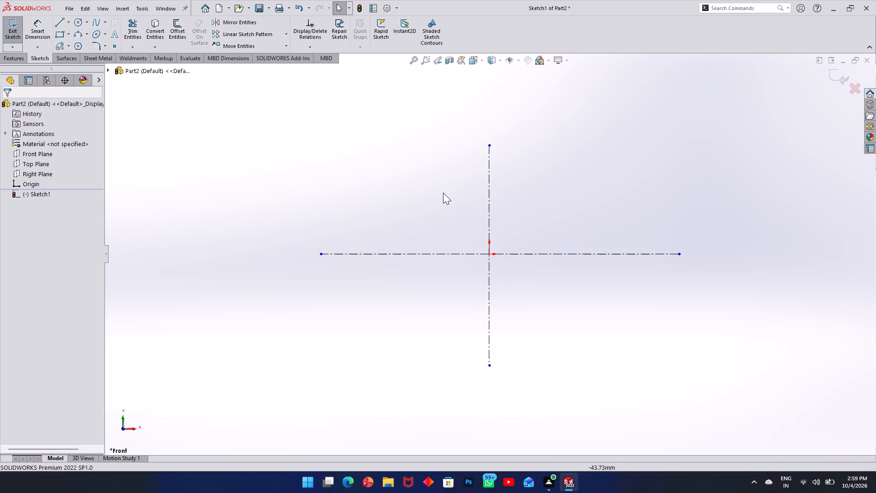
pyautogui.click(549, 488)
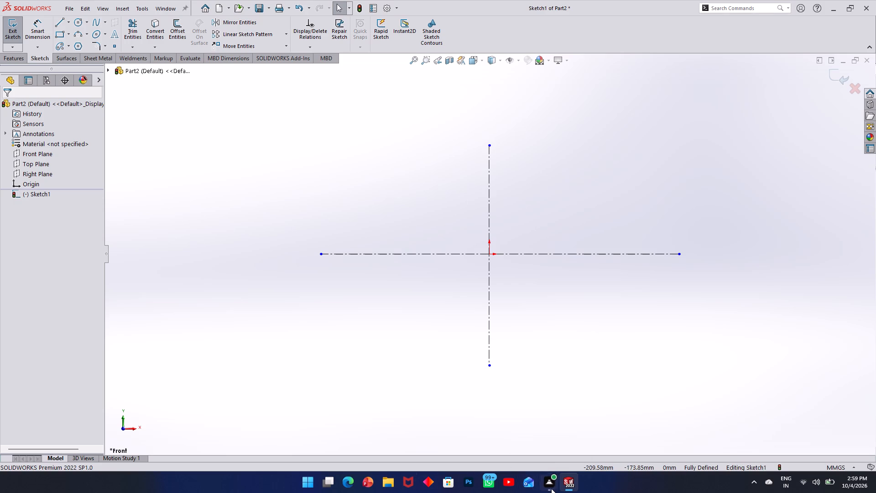
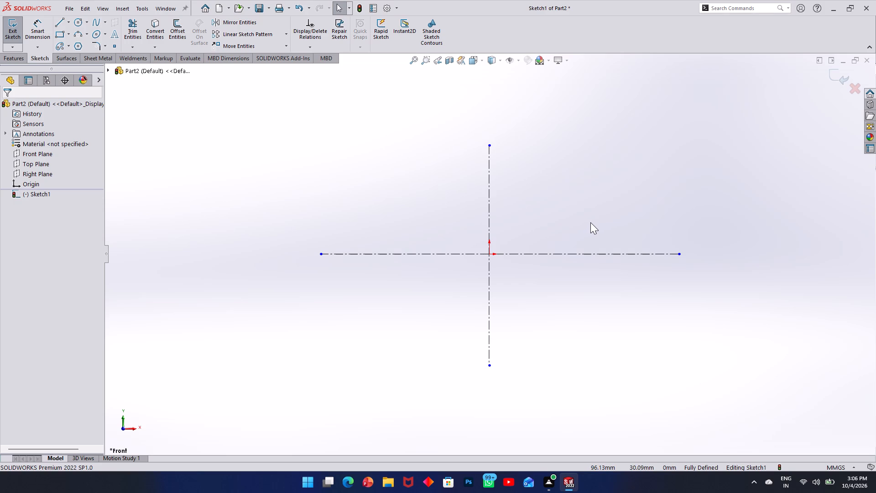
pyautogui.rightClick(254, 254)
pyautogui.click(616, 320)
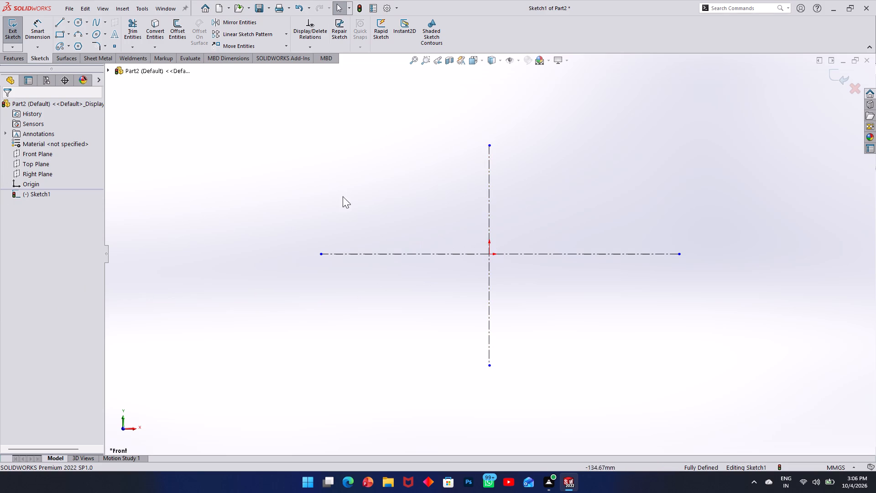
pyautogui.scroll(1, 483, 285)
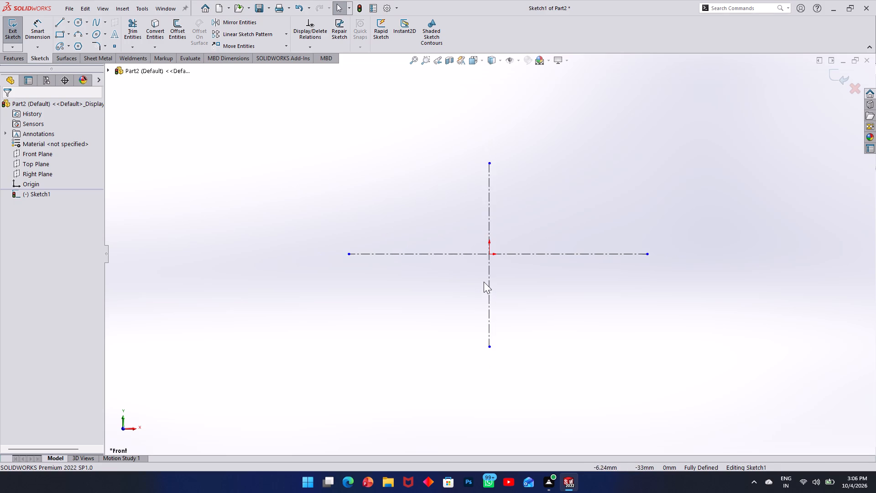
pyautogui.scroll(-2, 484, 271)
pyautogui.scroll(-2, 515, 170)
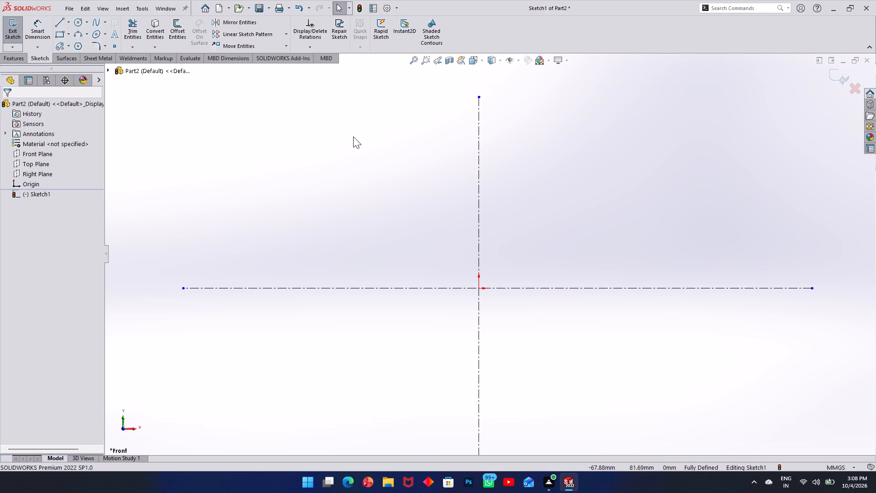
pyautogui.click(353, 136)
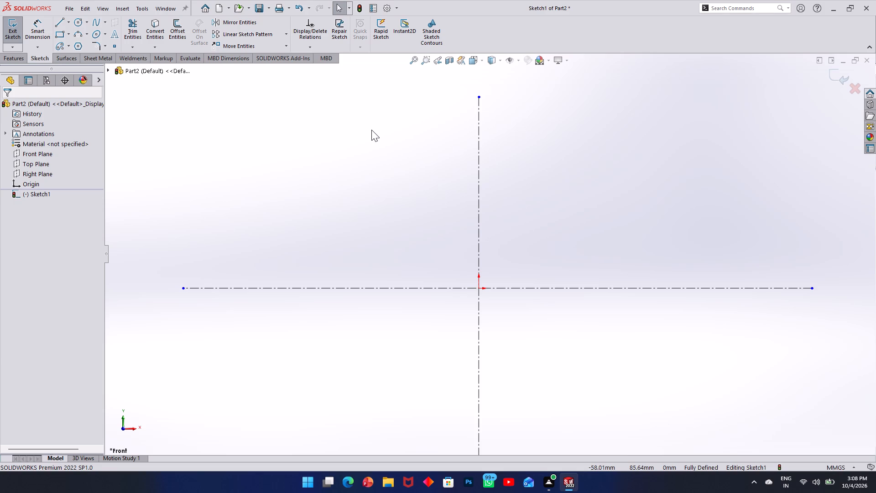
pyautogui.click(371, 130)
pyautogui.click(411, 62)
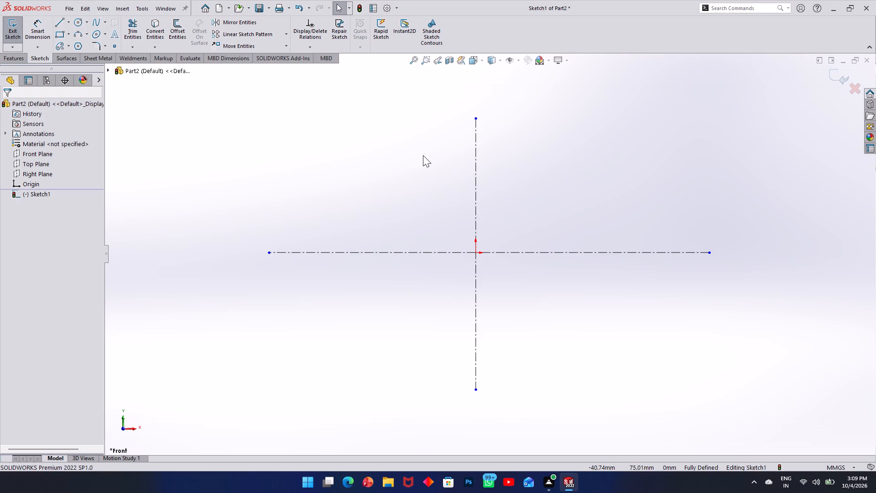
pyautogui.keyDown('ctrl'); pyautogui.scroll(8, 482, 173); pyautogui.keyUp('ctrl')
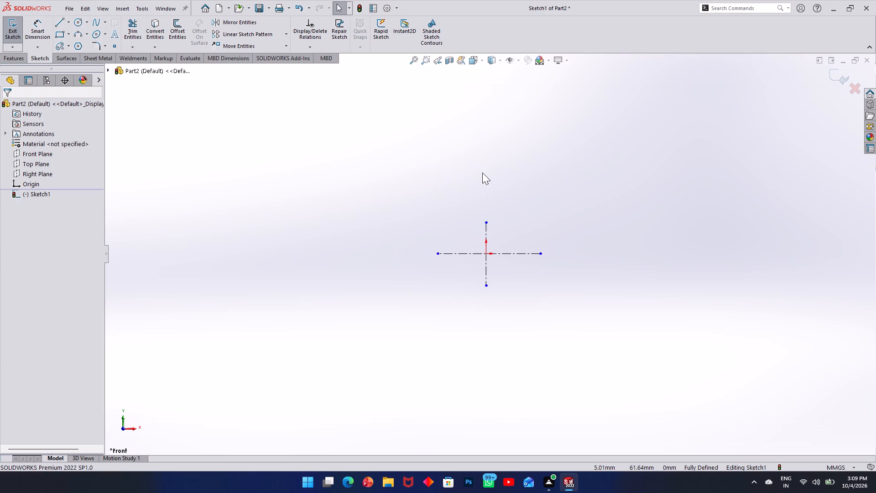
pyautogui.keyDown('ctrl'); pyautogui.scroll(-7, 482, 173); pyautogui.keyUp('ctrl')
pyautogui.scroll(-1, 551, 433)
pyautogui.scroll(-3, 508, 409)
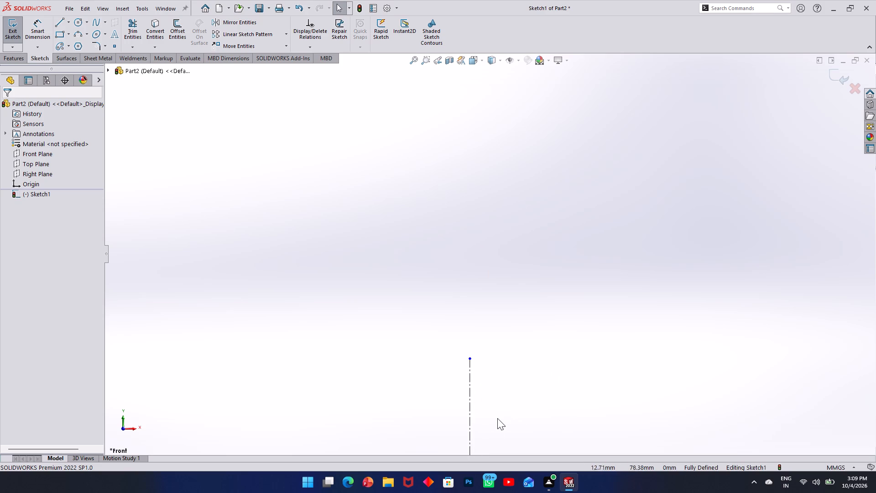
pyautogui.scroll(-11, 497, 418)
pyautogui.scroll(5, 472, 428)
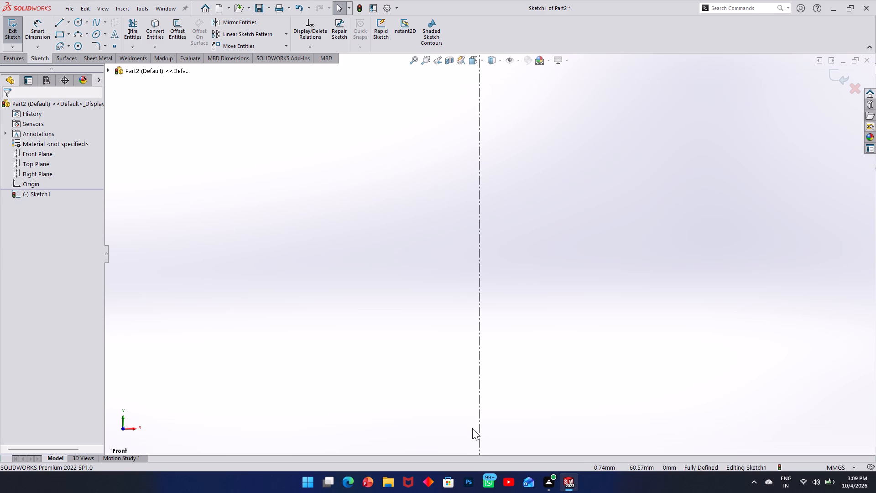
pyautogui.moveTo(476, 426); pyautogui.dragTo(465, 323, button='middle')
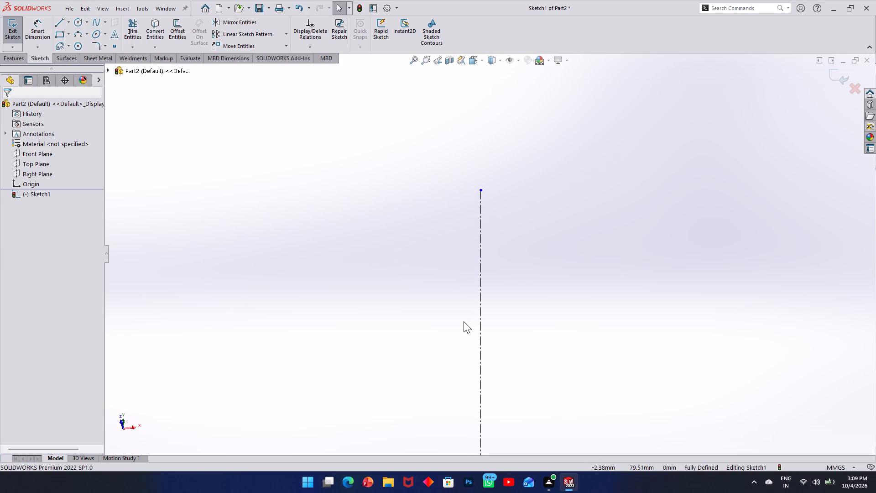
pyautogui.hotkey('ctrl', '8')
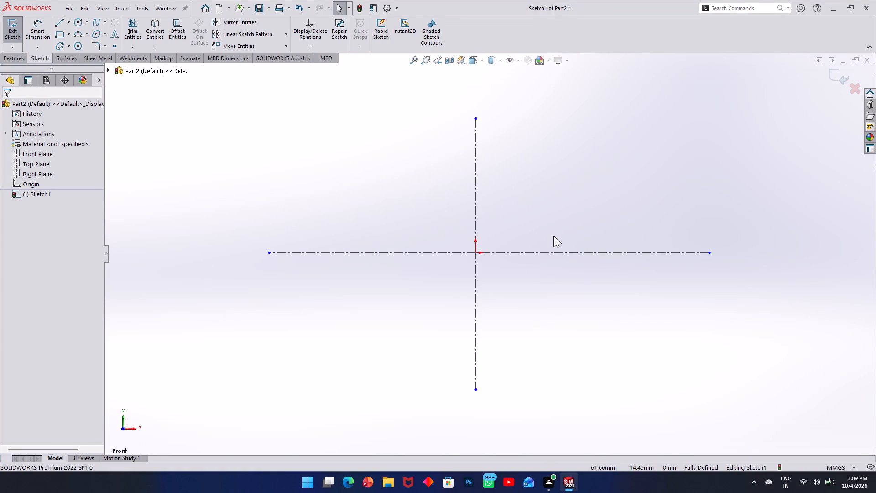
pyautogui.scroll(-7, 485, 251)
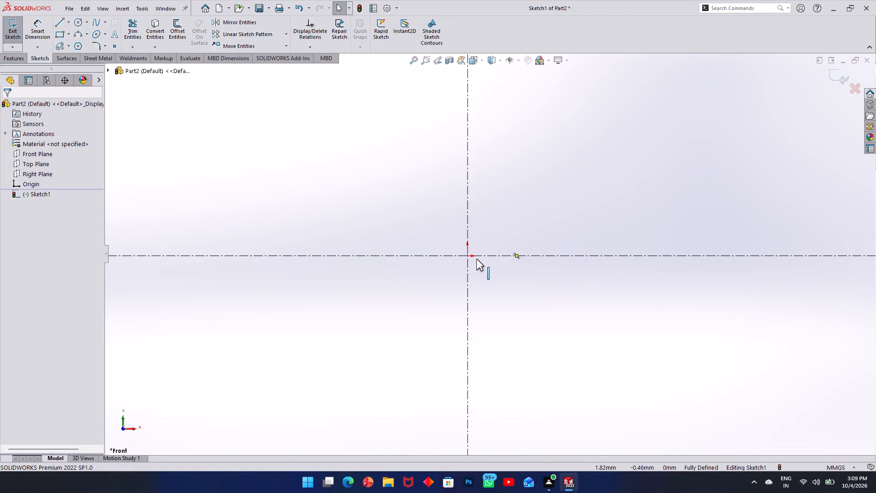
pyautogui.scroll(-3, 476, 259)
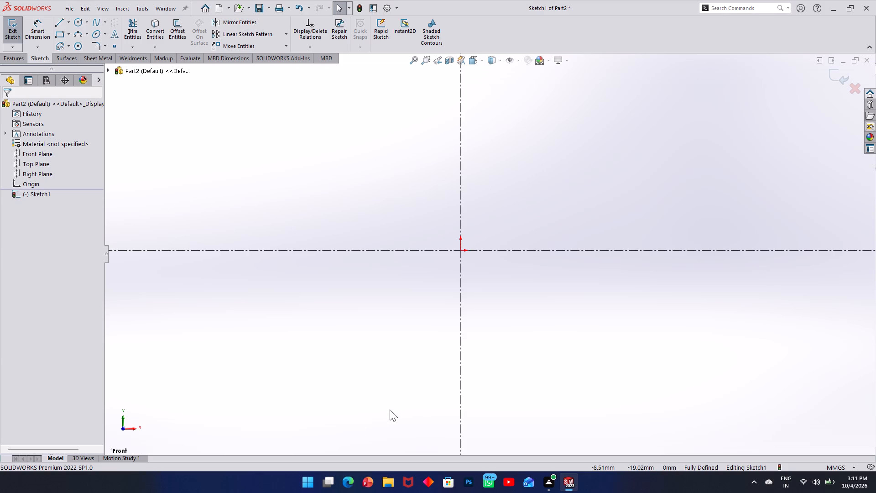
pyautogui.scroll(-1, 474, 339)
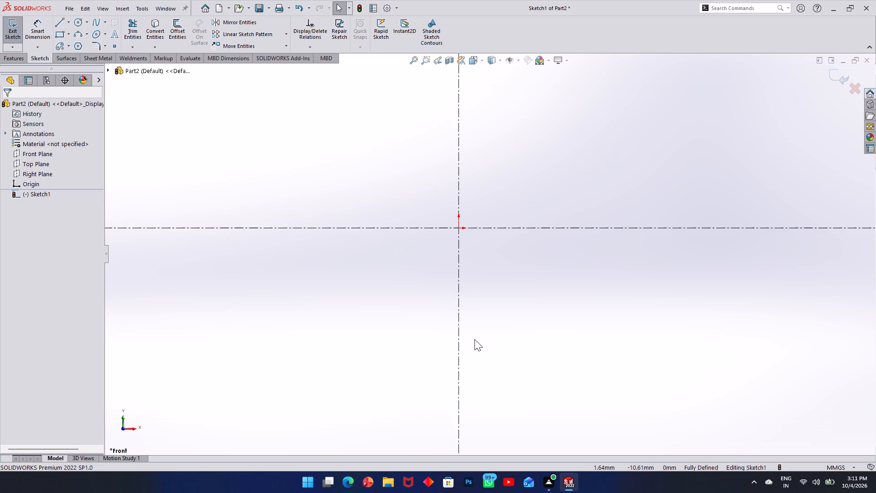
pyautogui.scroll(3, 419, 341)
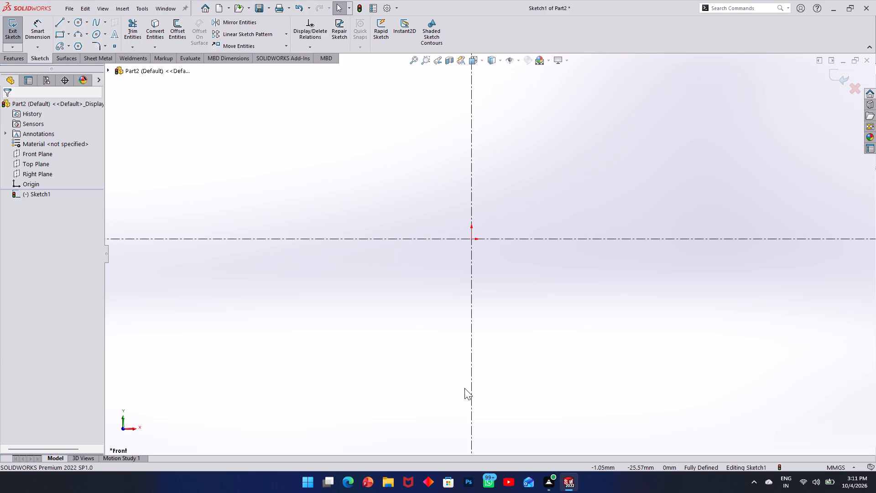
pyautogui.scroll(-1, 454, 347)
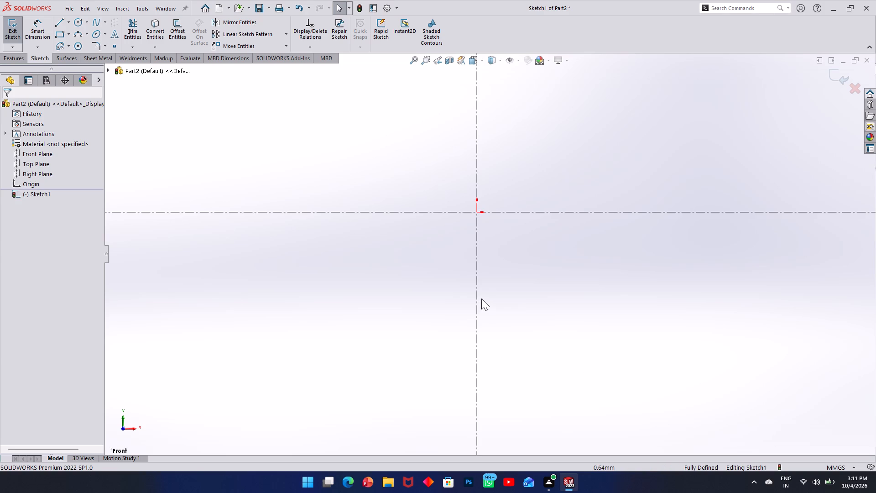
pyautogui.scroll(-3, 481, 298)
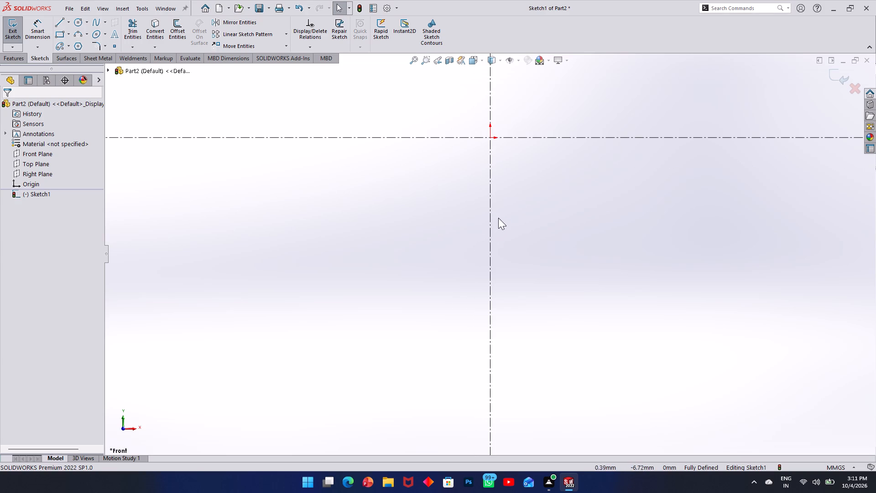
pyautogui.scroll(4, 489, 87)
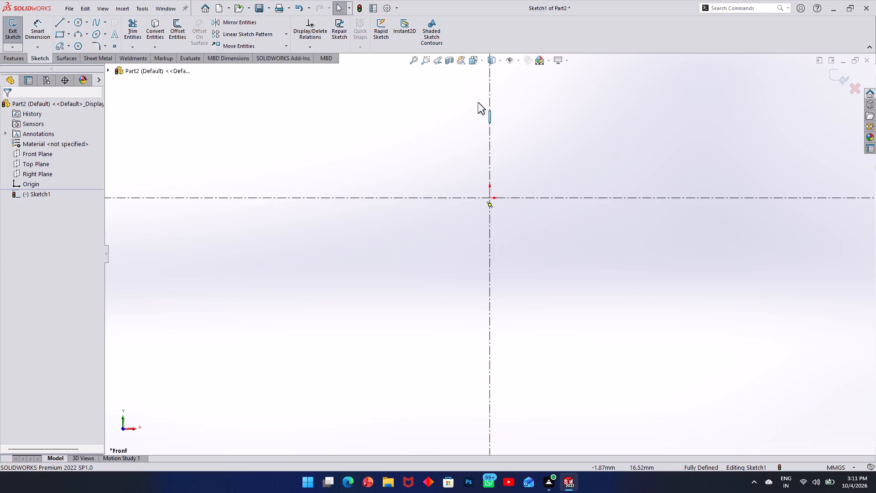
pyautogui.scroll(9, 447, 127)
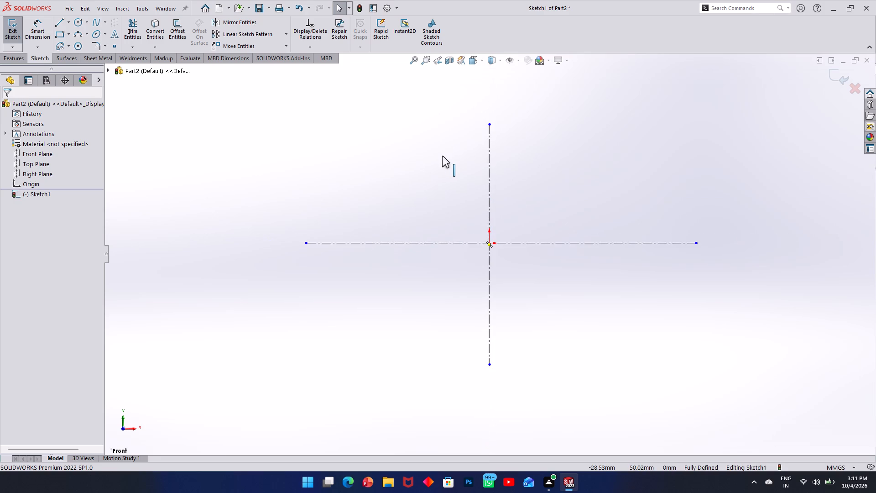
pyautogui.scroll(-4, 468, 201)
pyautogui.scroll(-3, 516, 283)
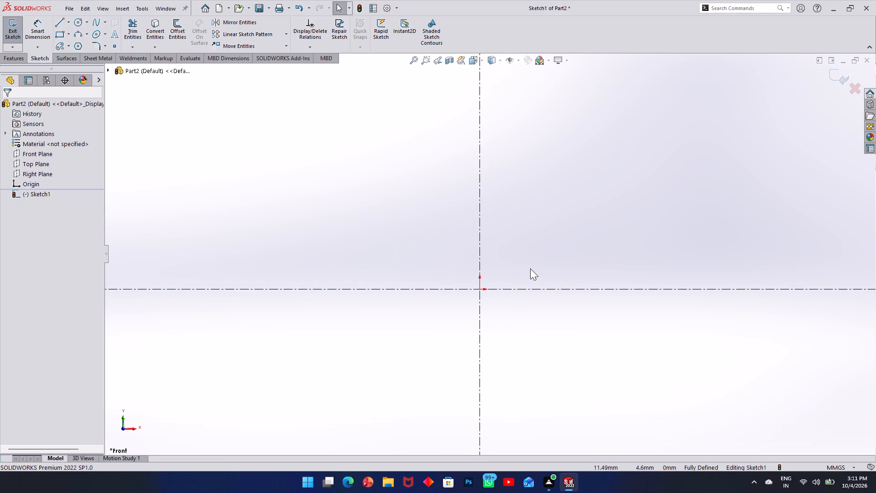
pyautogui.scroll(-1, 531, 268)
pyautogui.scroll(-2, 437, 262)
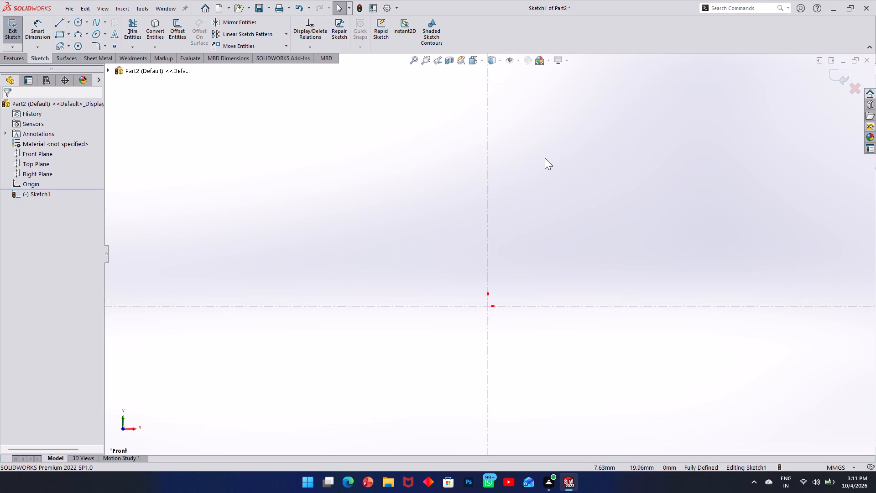
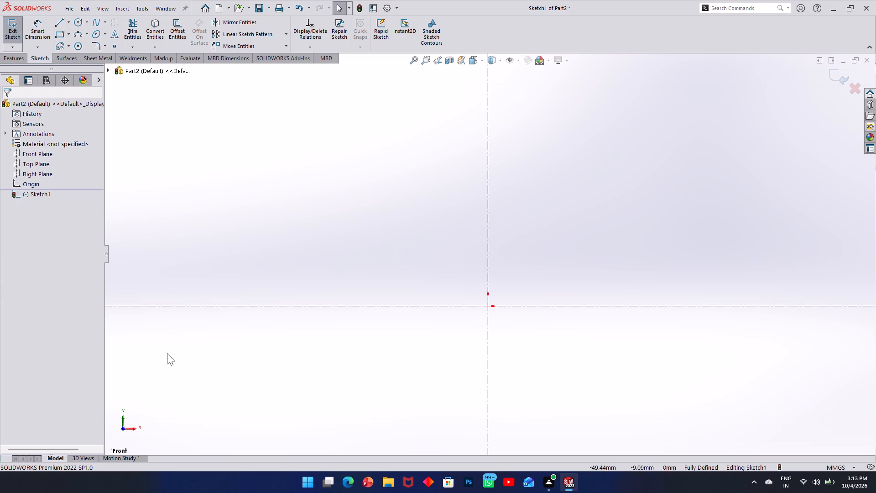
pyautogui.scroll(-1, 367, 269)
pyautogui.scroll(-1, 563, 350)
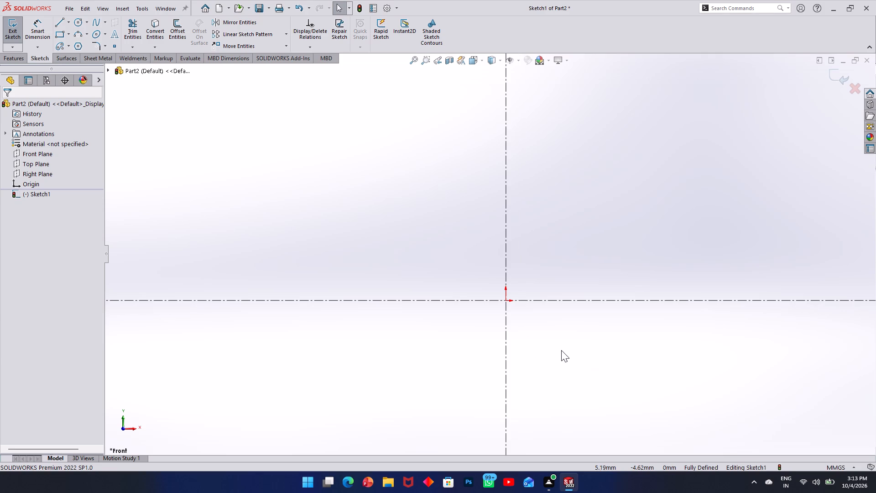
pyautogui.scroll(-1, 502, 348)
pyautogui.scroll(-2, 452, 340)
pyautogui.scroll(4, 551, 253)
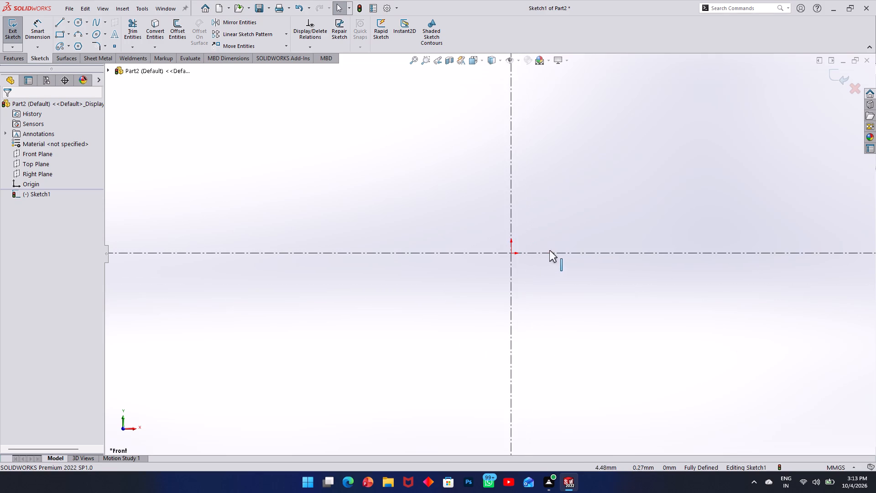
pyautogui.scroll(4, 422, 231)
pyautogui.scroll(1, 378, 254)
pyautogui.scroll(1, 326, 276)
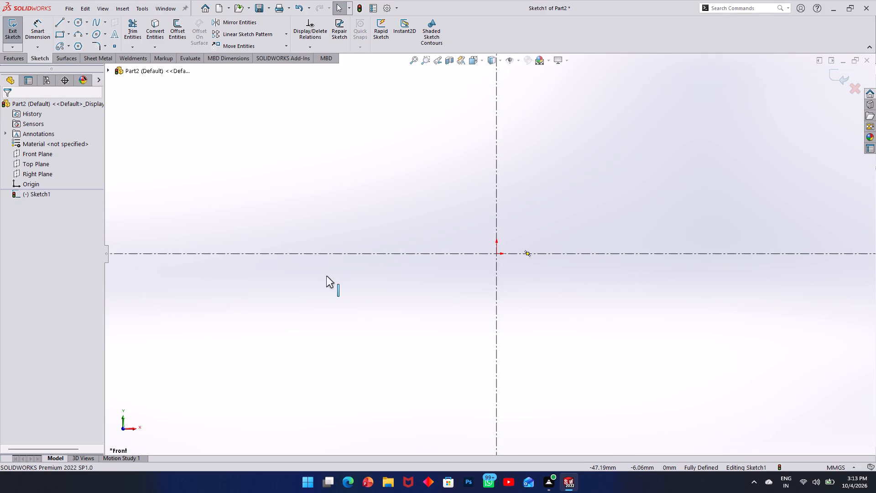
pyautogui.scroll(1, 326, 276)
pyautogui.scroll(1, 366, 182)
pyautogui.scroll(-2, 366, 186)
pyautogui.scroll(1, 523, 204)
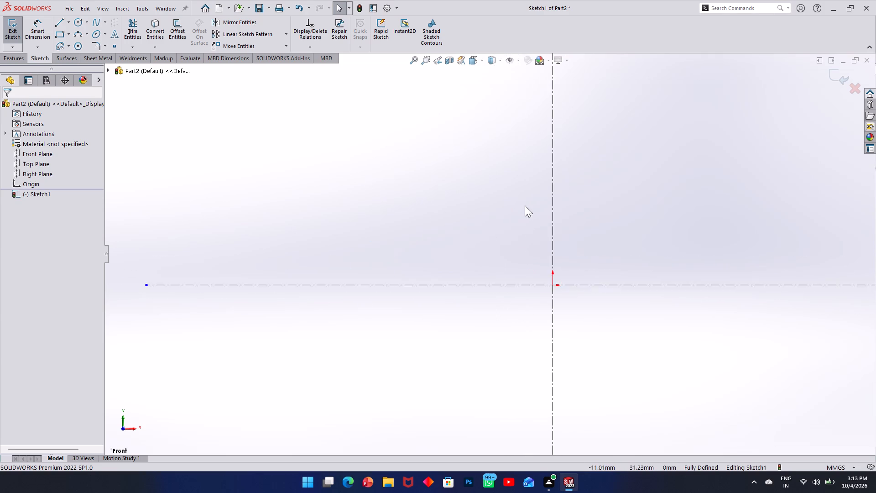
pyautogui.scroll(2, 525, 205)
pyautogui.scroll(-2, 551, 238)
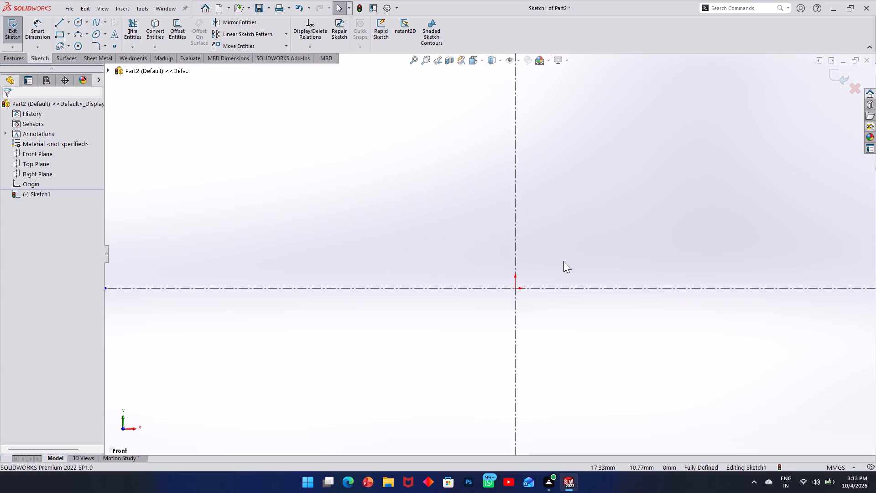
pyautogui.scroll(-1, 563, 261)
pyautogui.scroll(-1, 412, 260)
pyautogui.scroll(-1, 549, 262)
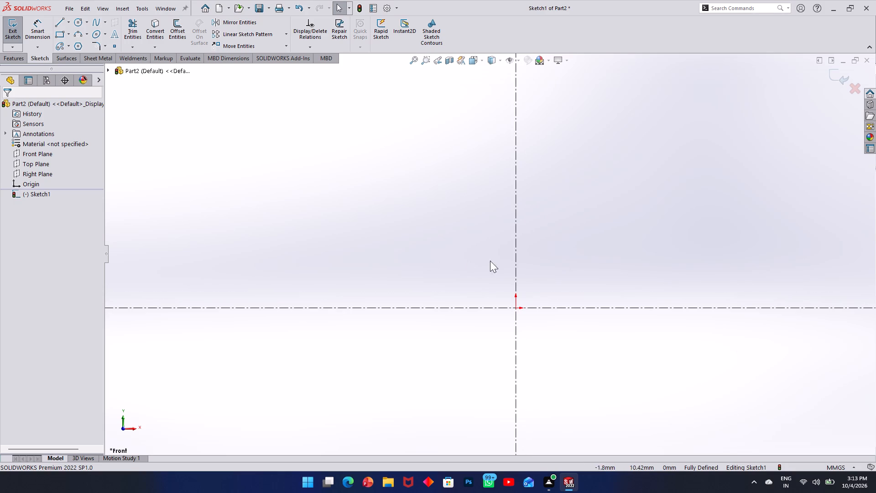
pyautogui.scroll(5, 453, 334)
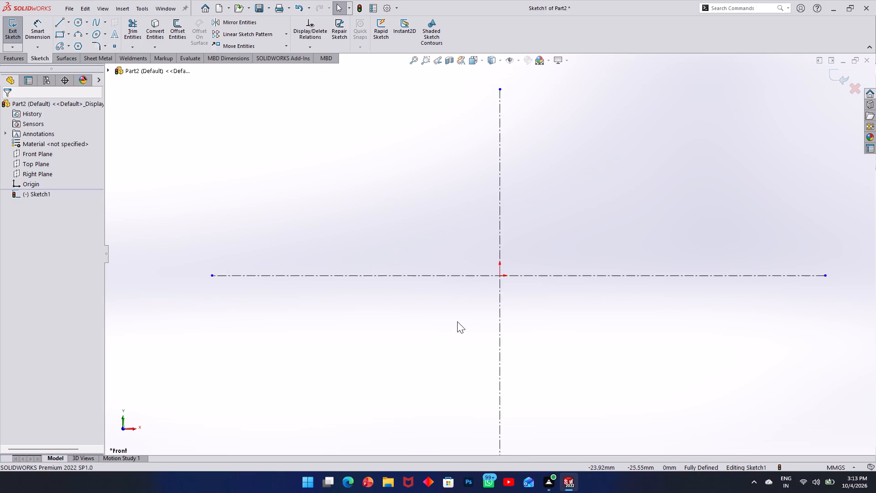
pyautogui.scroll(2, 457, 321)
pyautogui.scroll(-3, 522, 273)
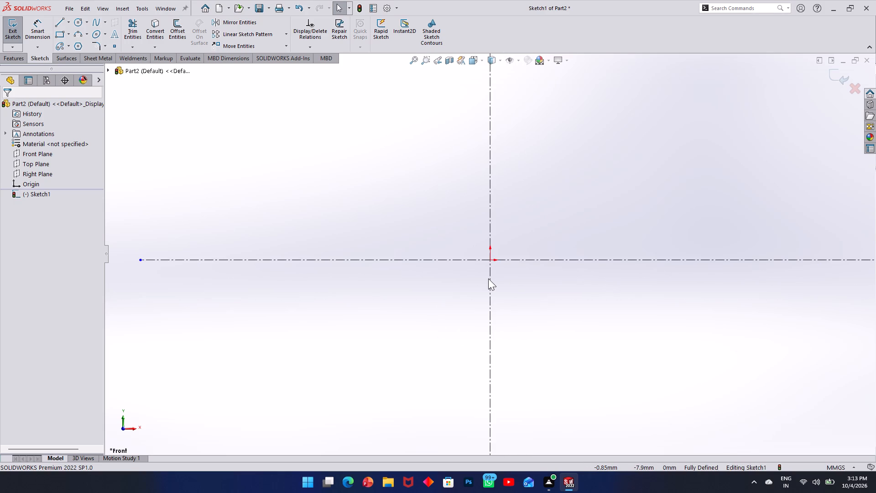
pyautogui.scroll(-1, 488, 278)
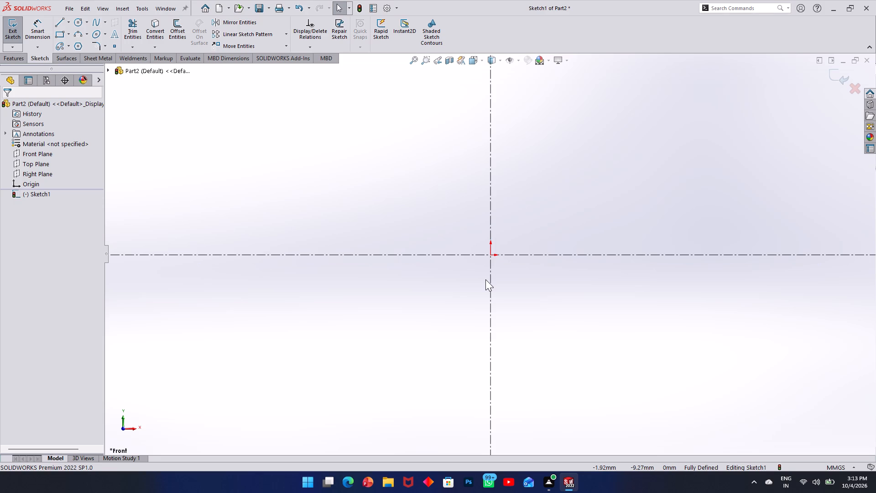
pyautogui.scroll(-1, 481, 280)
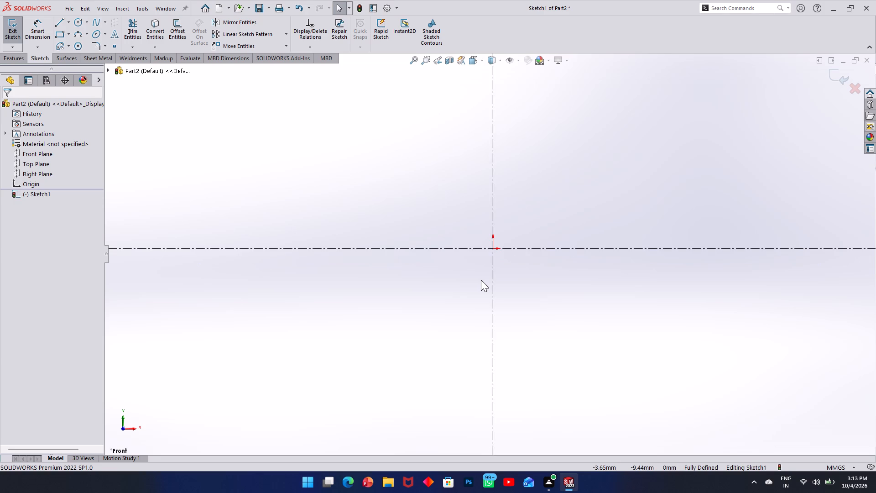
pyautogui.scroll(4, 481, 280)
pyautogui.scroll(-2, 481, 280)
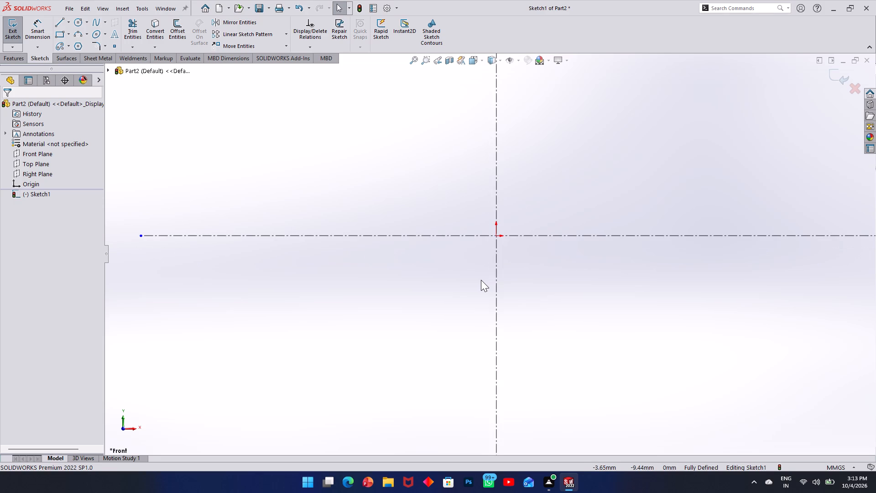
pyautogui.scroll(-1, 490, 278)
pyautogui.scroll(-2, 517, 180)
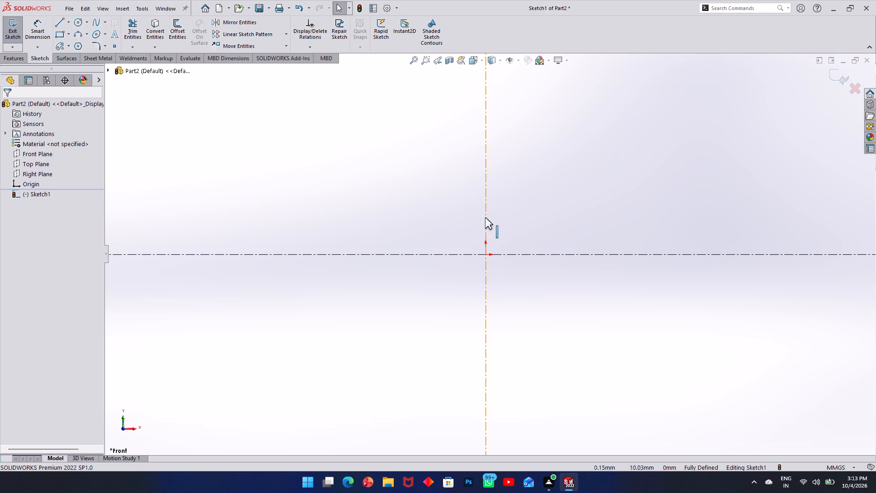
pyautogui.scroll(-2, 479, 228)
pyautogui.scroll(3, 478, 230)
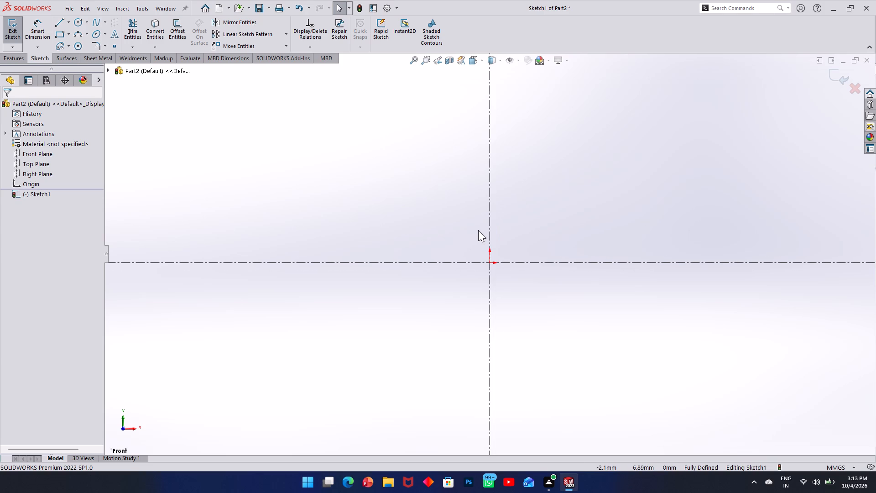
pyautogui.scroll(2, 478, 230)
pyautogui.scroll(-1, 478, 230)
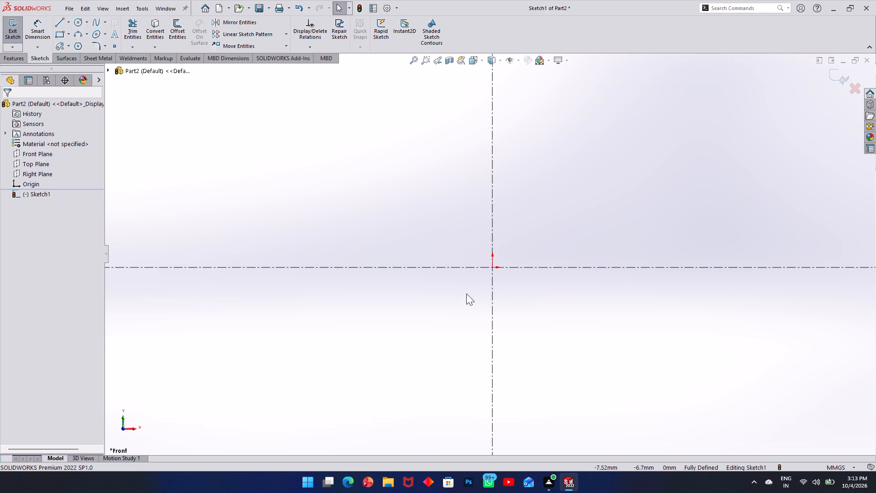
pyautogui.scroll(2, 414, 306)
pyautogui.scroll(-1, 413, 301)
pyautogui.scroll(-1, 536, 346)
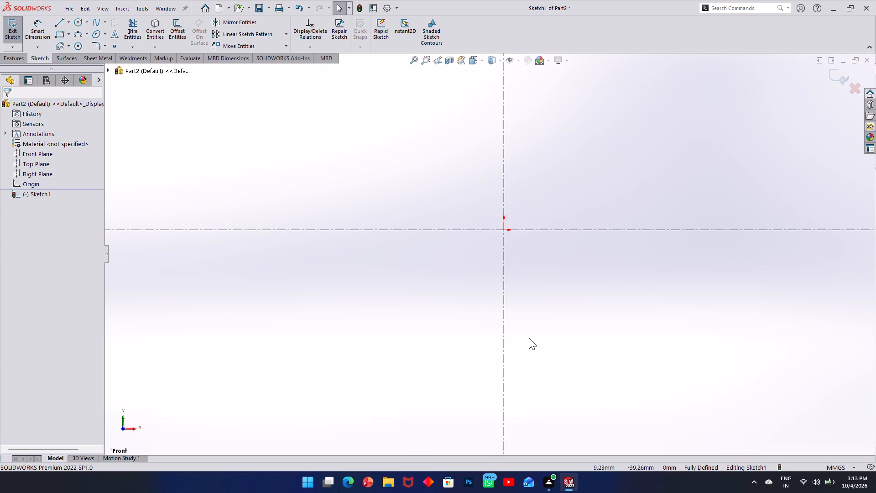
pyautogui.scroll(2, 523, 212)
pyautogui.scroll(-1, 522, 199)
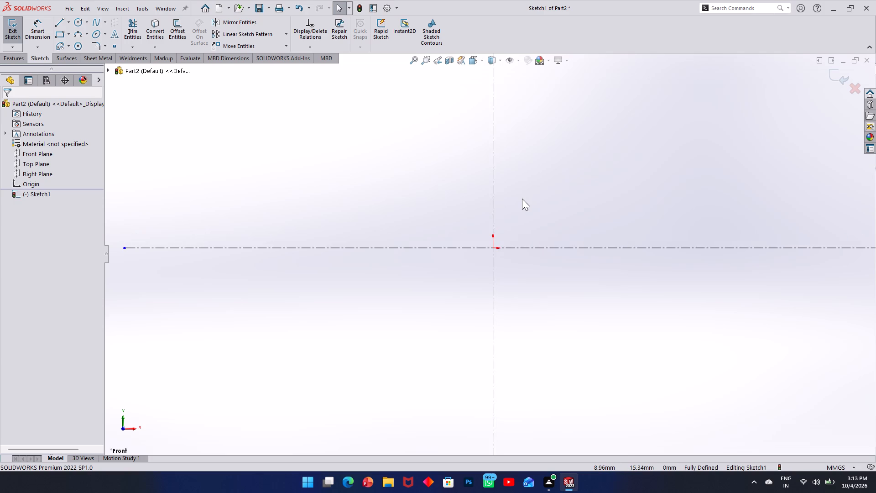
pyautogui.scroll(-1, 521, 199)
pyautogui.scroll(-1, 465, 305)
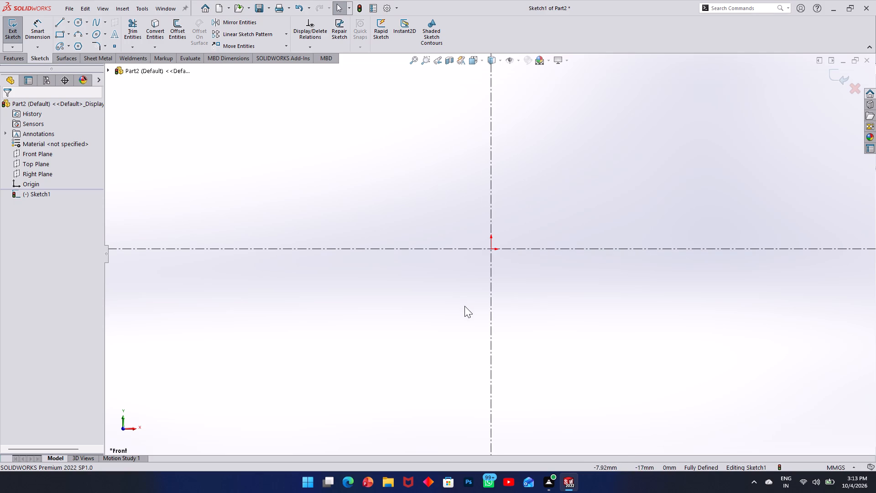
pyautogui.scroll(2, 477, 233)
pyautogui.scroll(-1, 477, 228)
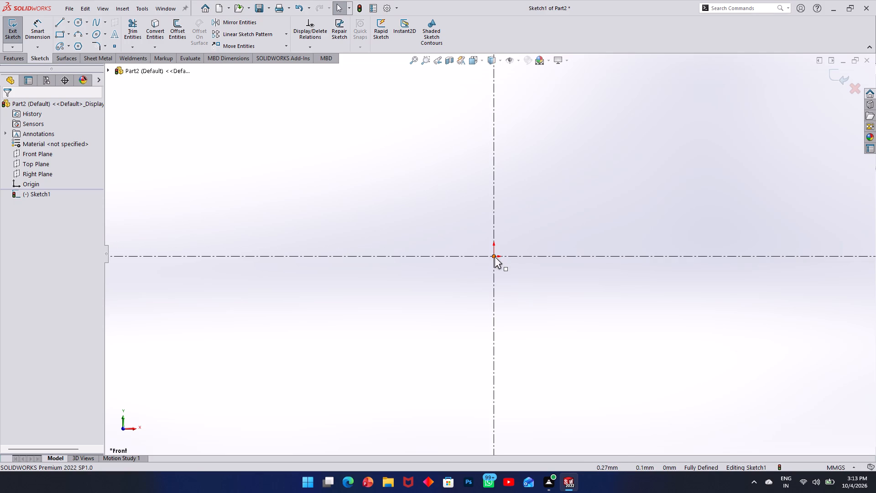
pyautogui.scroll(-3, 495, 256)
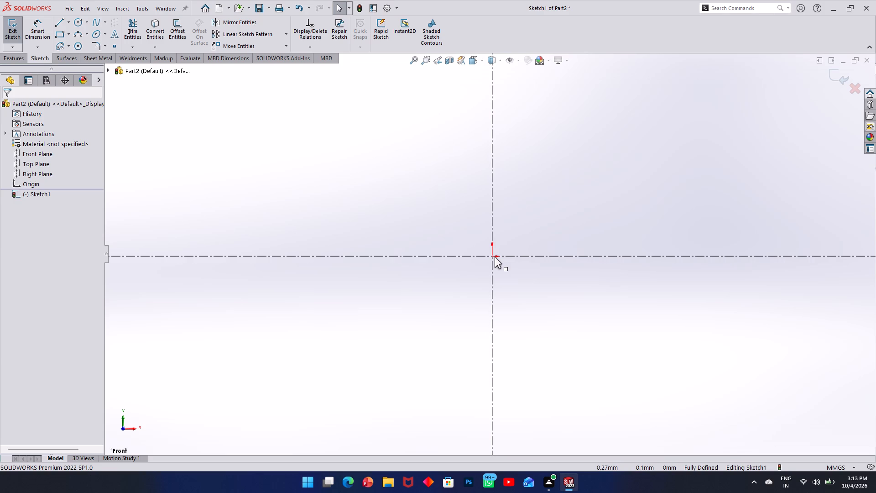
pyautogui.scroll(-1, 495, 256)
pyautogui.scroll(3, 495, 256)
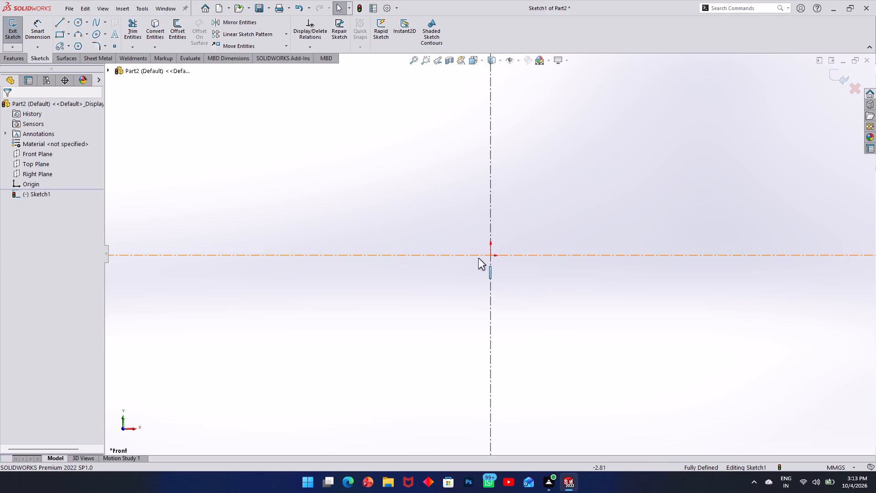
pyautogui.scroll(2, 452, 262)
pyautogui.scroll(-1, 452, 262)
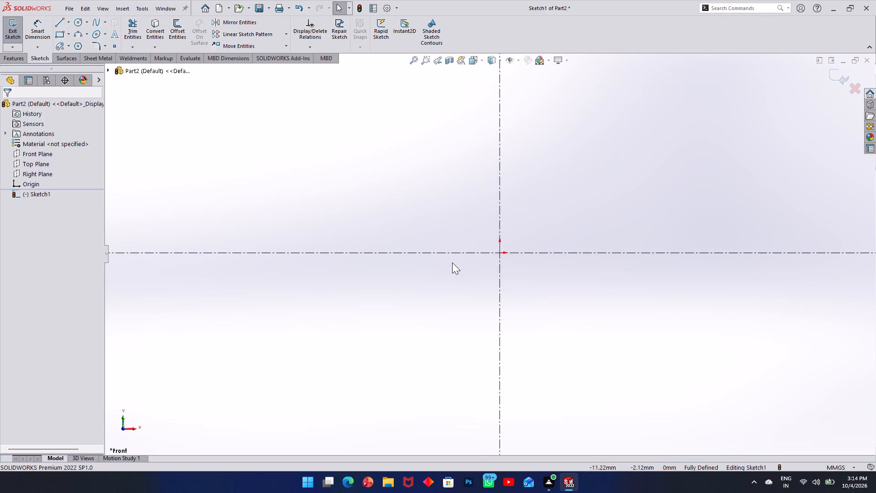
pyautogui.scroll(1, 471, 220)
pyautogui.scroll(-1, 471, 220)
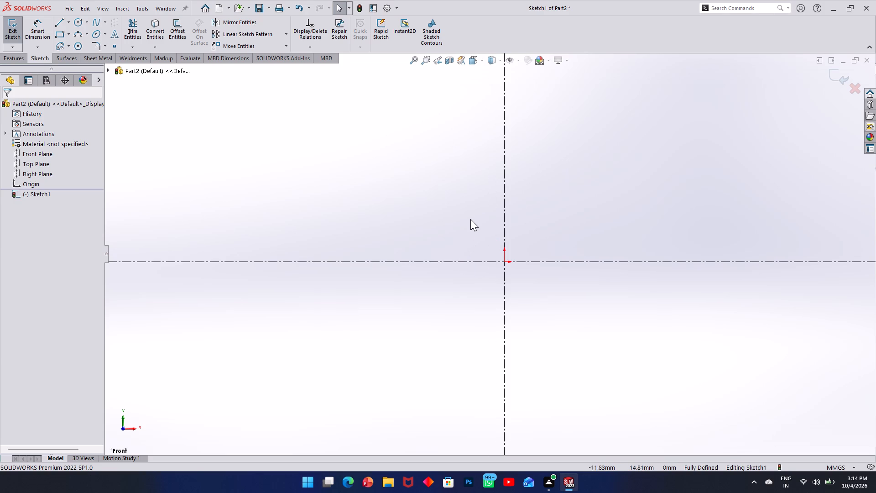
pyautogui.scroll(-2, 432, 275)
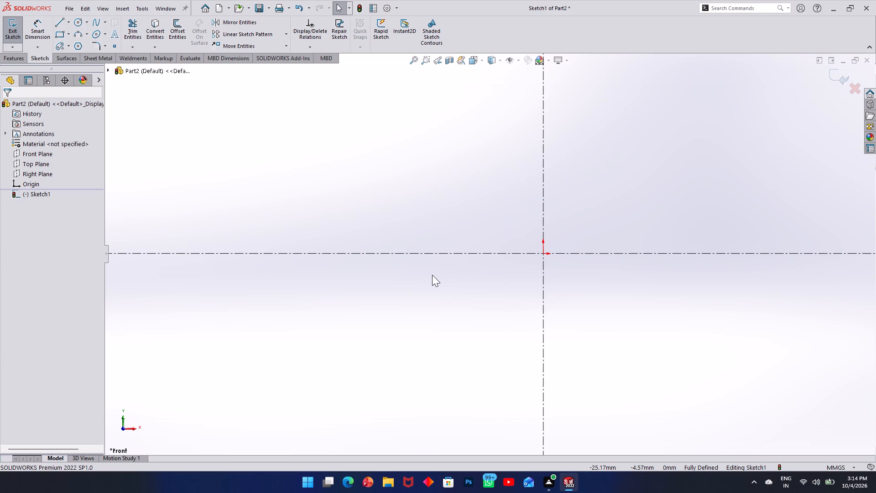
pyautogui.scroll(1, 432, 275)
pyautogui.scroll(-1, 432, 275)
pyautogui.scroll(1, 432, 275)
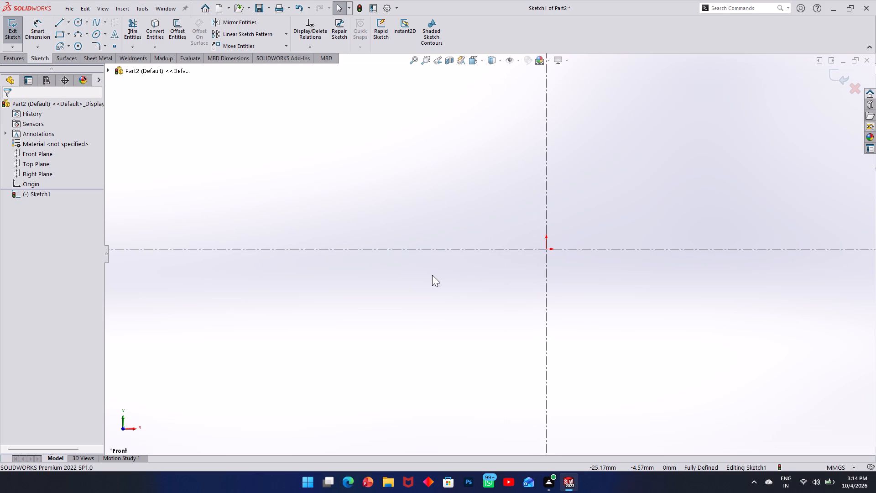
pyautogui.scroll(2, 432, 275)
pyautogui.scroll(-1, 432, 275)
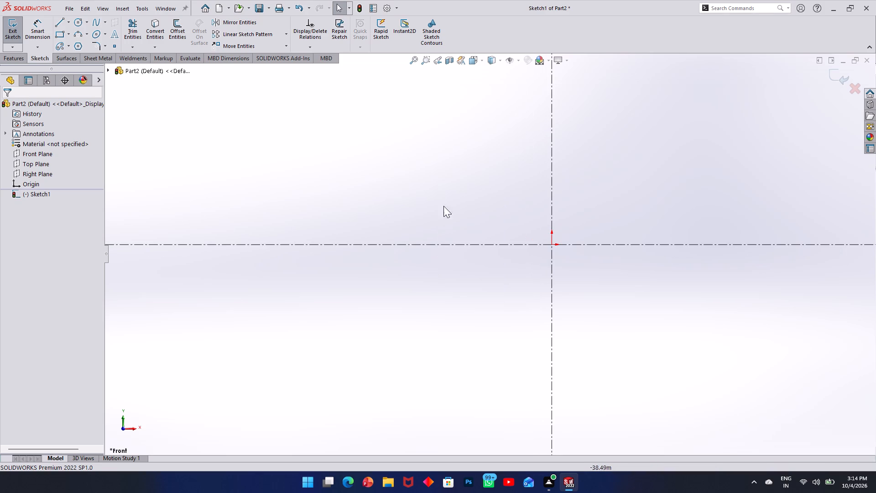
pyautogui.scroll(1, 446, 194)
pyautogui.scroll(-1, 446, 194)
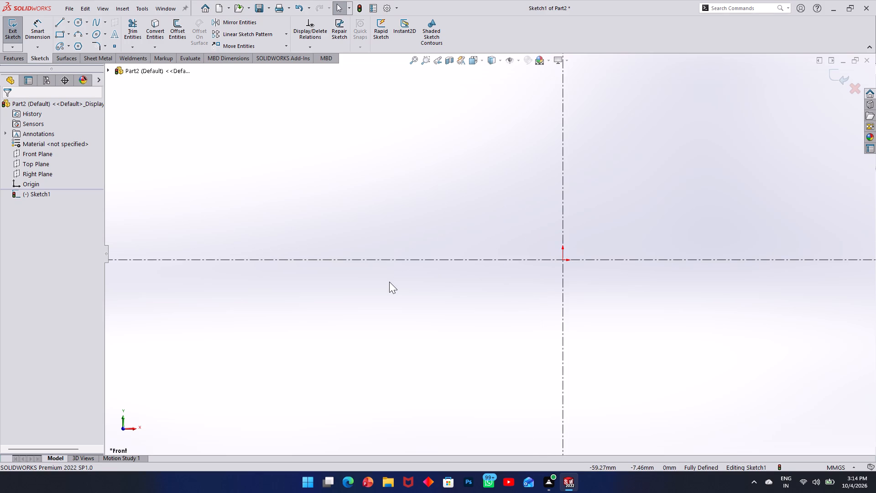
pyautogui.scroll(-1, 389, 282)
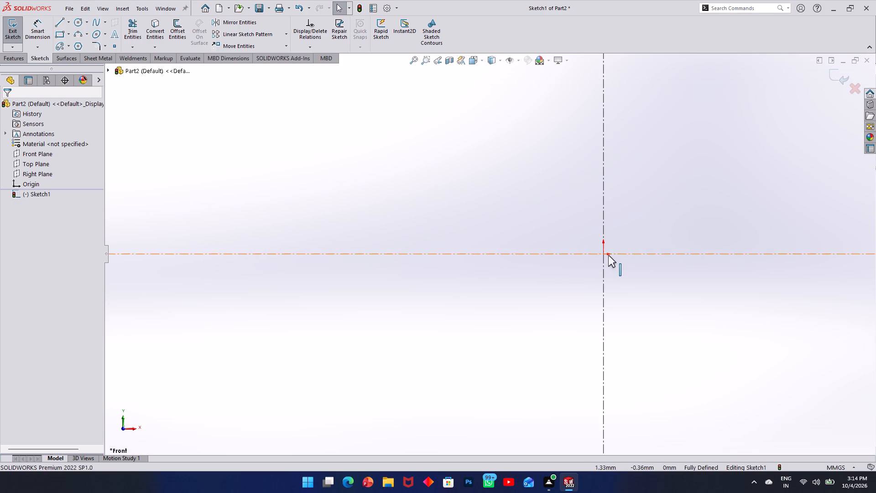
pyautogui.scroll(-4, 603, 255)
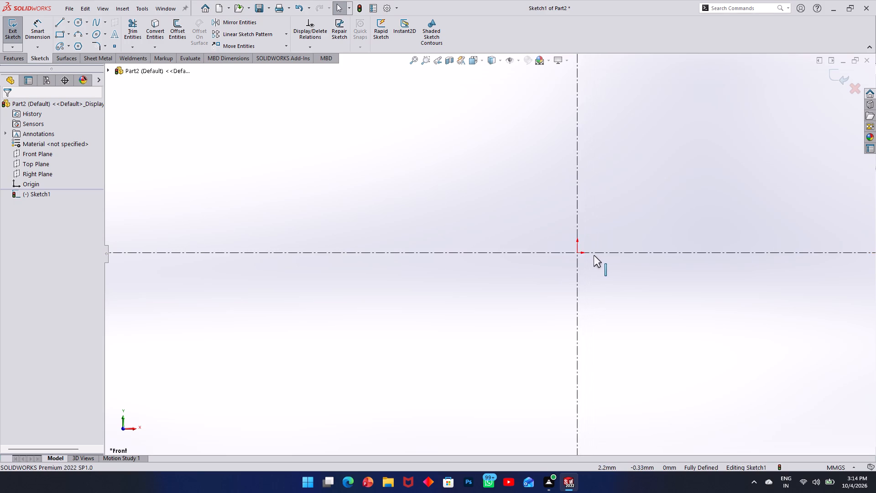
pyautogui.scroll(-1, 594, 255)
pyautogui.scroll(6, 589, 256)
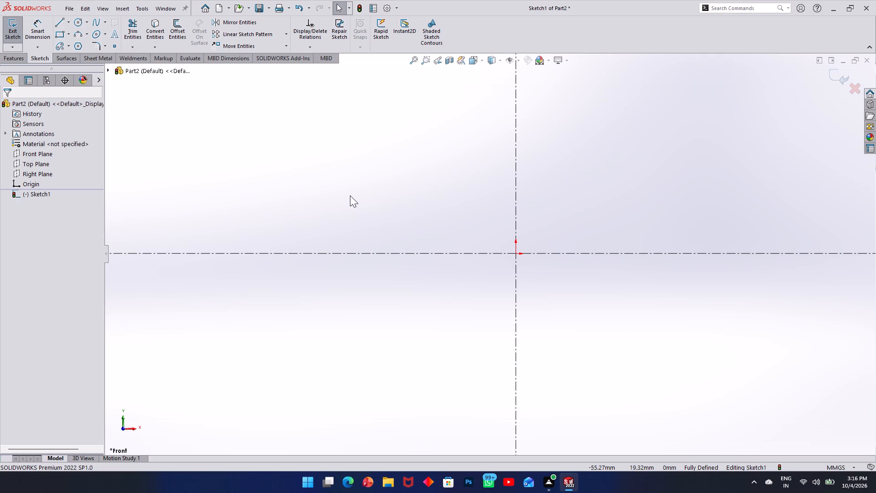
# Sketch a center rectangle about 142 mm wide and 59 mm high, centred on the origin.
pyautogui.click(61, 35)
pyautogui.click(72, 36)
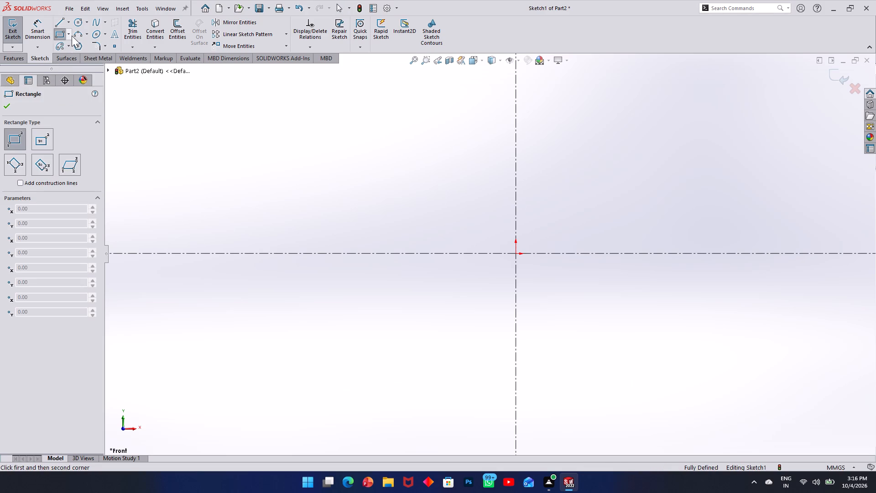
pyautogui.click(68, 59)
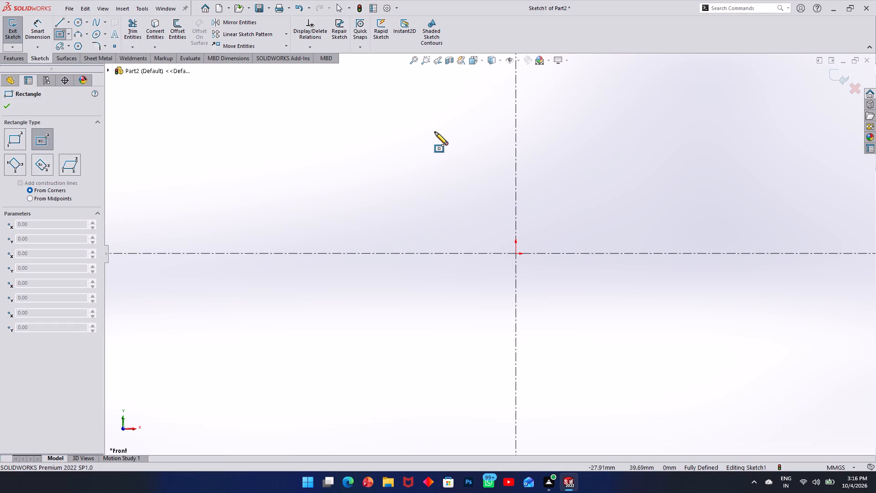
pyautogui.click(517, 254)
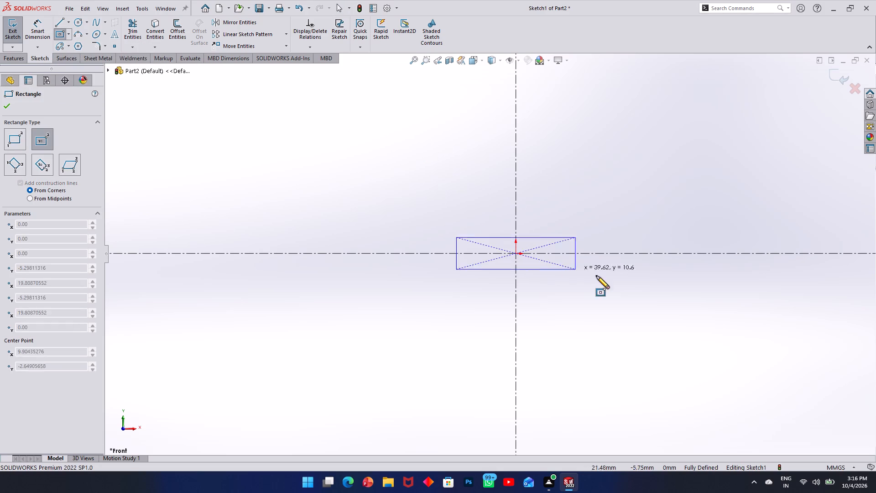
pyautogui.click(729, 342)
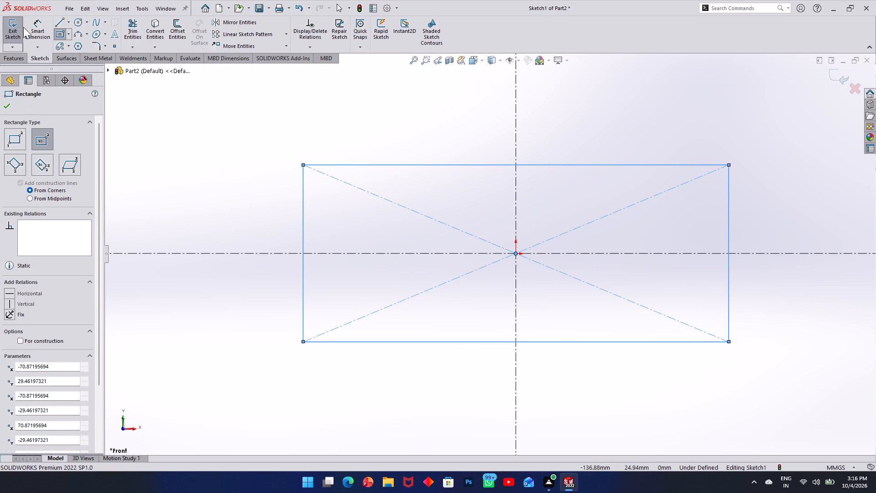
# Dimension the center rectangle to 132 mm wide and 58 mm high.
pyautogui.click(23, 27)
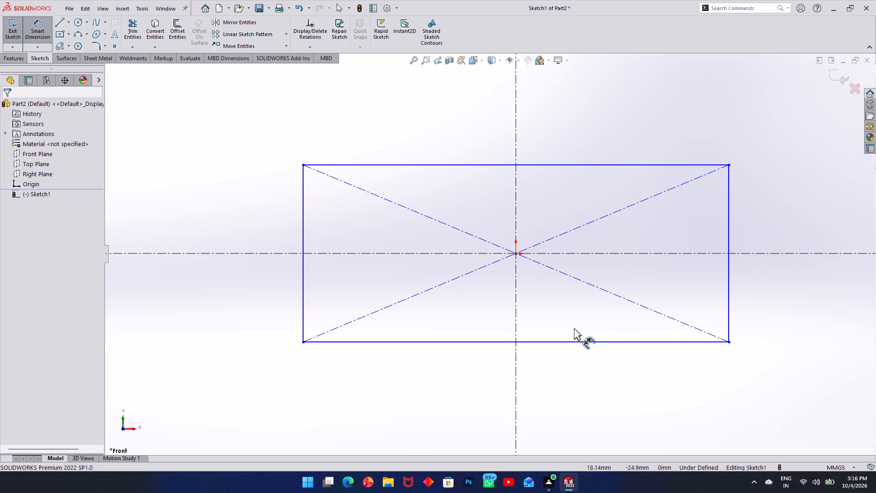
pyautogui.click(579, 341)
pyautogui.click(576, 408)
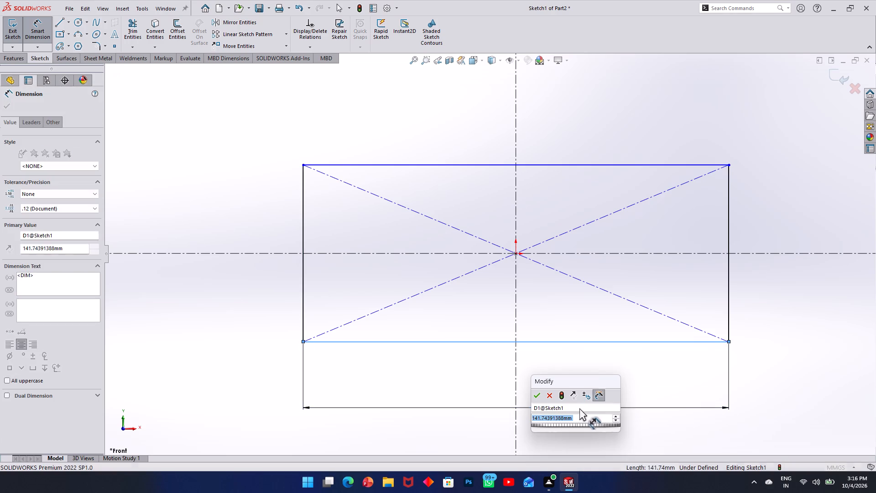
pyautogui.write('132')
pyautogui.press('Return')
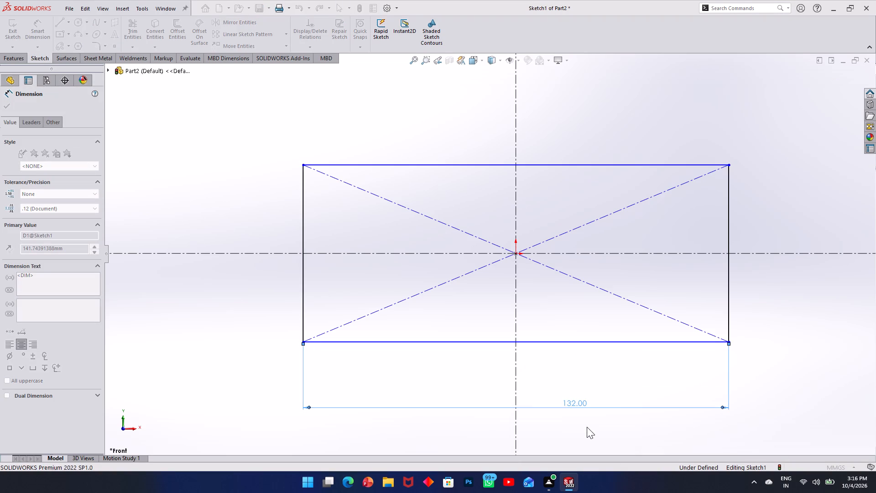
pyautogui.click(730, 316)
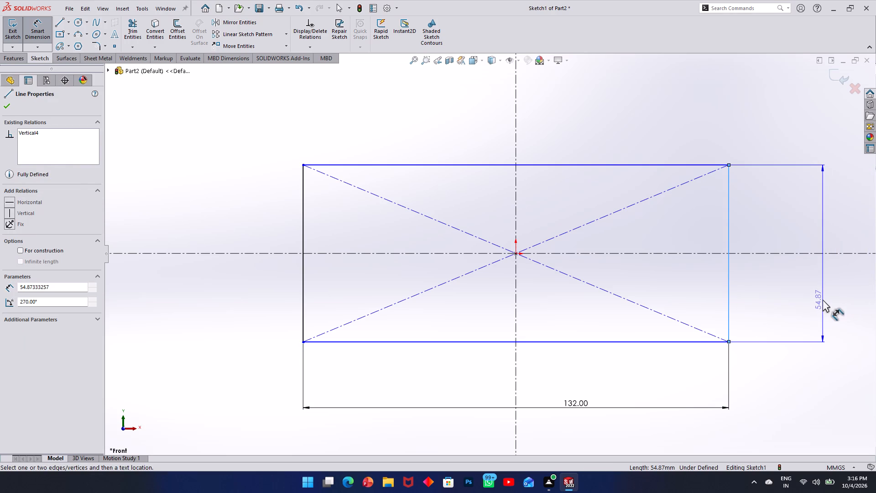
pyautogui.click(823, 299)
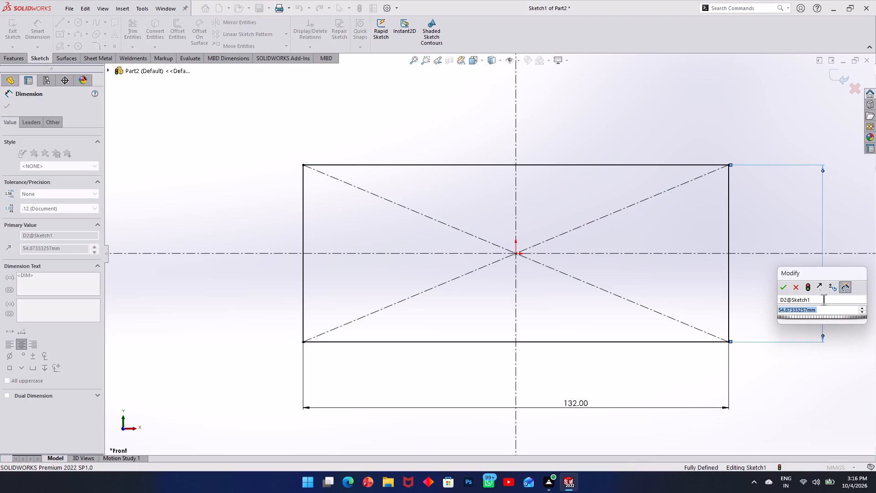
pyautogui.write('58')
pyautogui.press('Return')
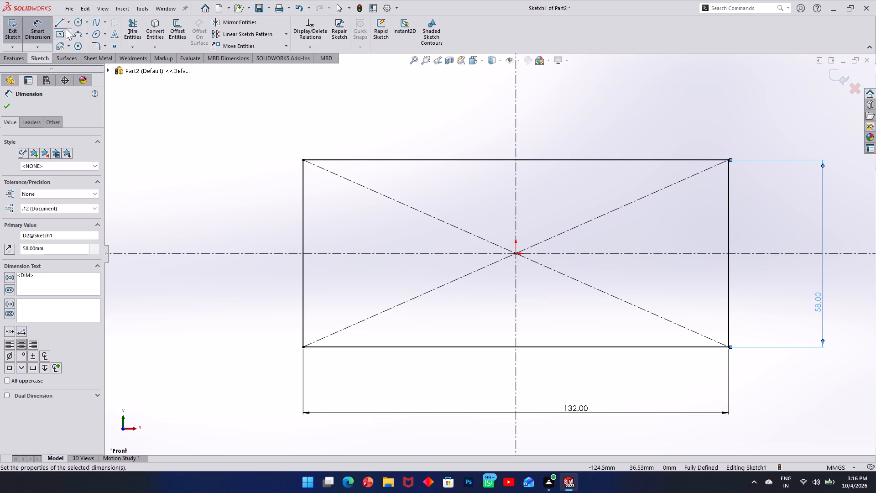
# Round all four corners of the rectangle with 5 mm sketch fillets, with Keep constrained corners turned off.
pyautogui.click(97, 44)
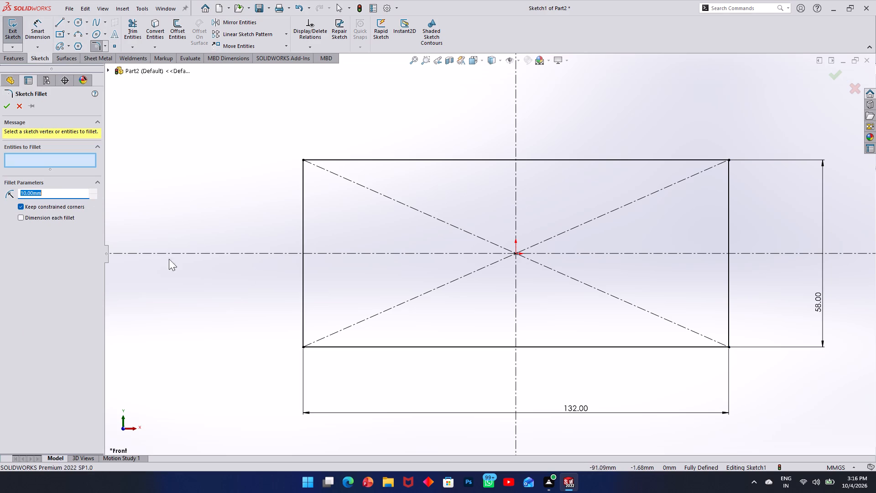
pyautogui.press('4')
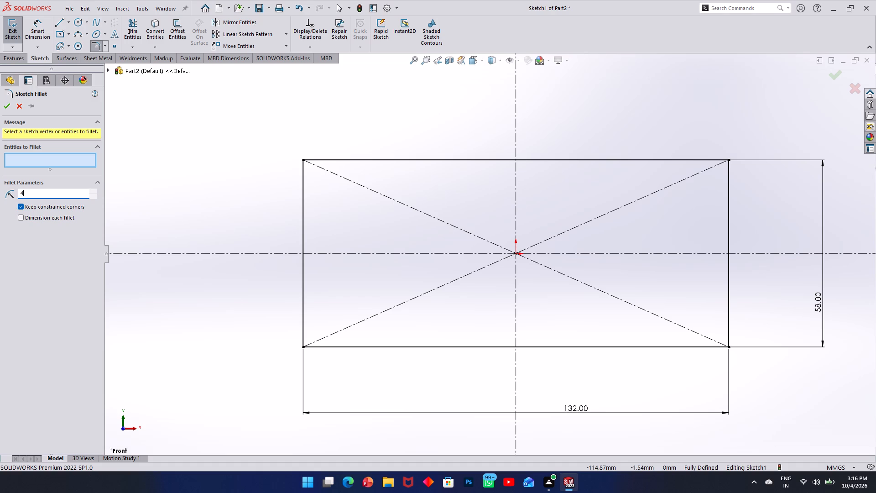
pyautogui.press('BackSpace')
pyautogui.press('5')
pyautogui.click(304, 329)
pyautogui.click(324, 350)
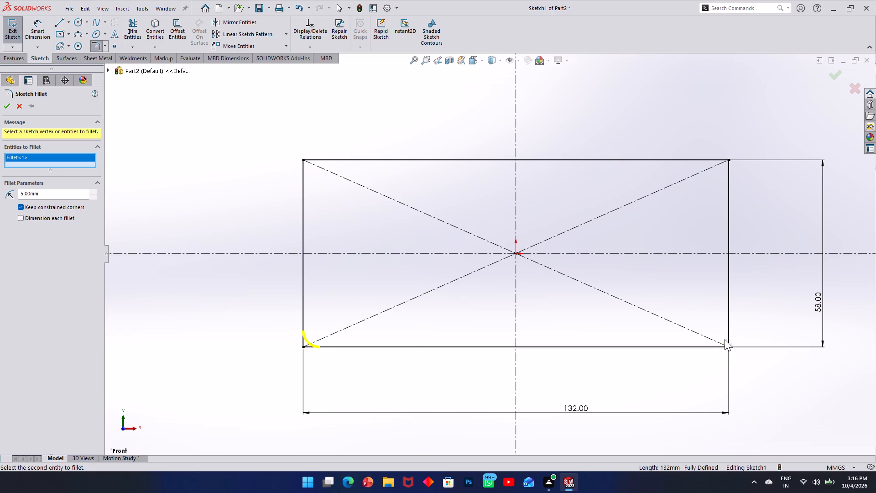
pyautogui.click(728, 335)
pyautogui.click(710, 349)
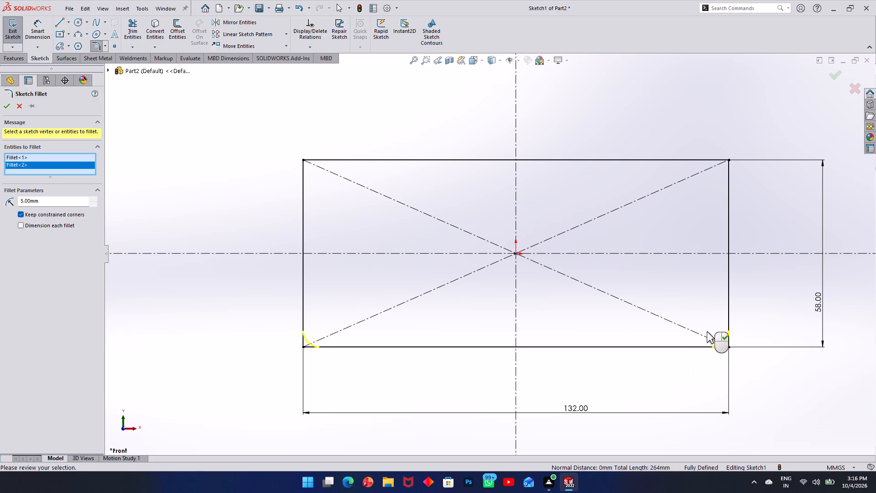
pyautogui.click(730, 200)
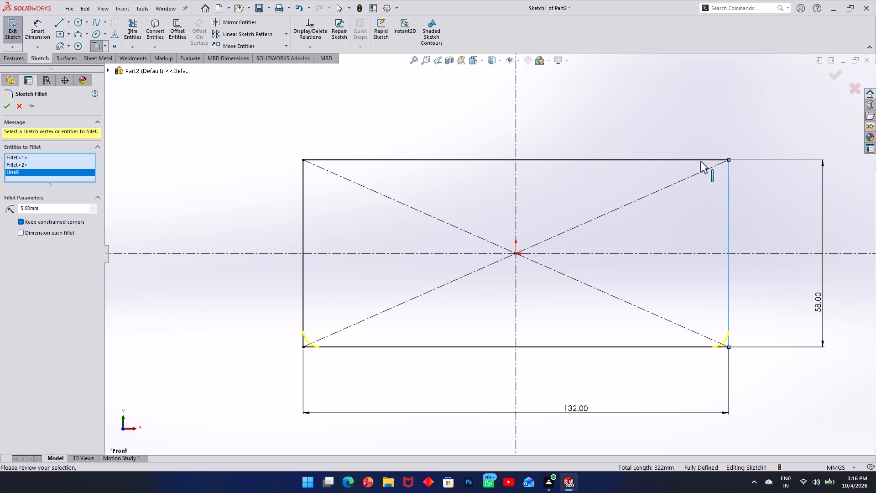
pyautogui.click(701, 163)
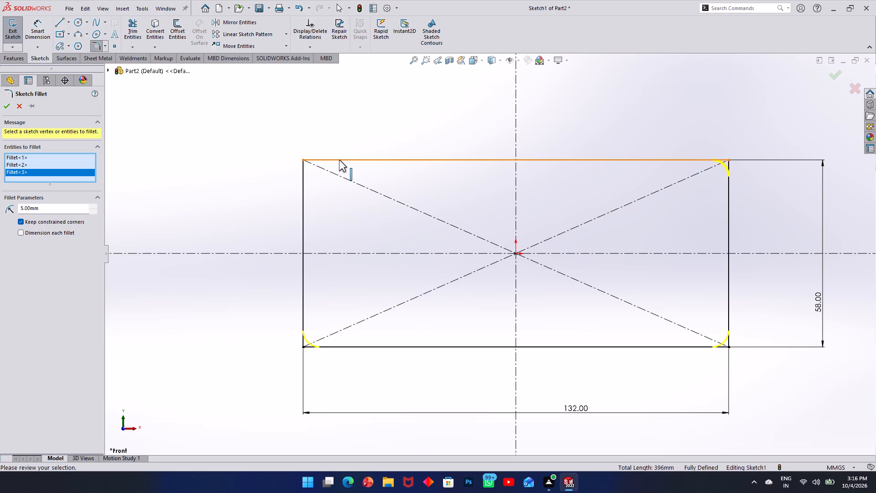
pyautogui.click(339, 160)
pyautogui.click(303, 178)
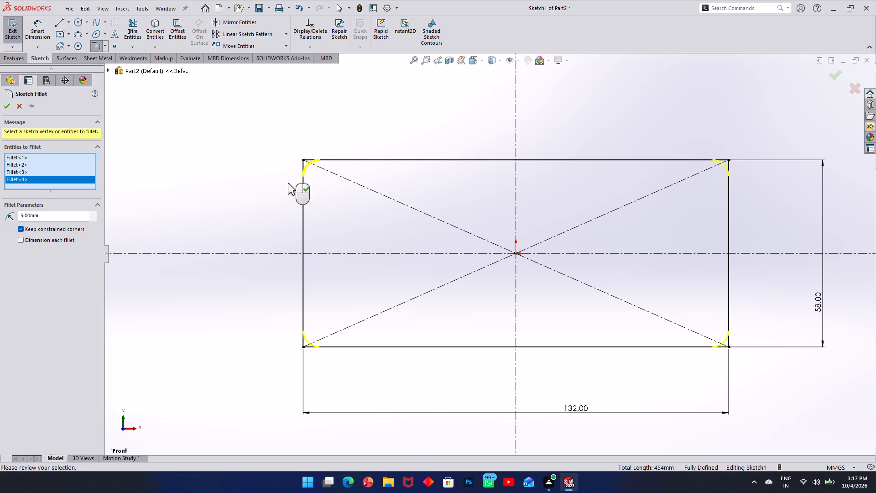
pyautogui.click(21, 230)
pyautogui.click(4, 105)
pyautogui.click(116, 156)
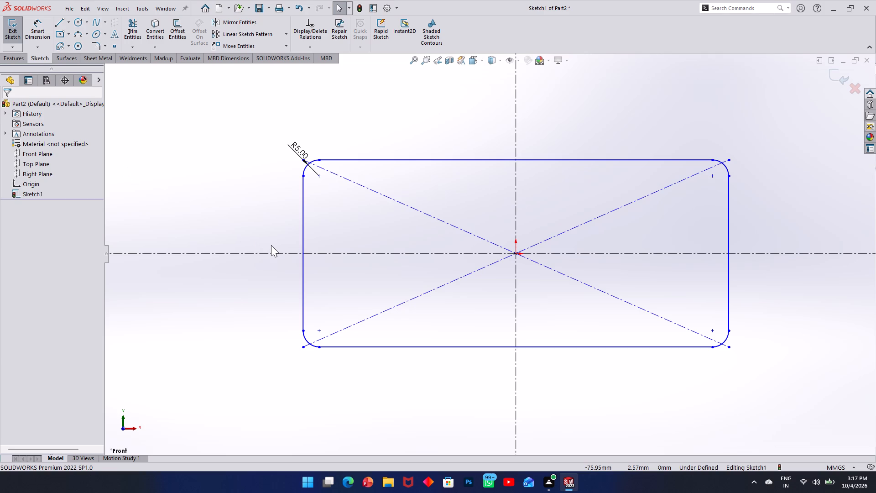
# Sketch a circle on the horizontal centerline about 51 mm left of the origin and dimension its diameter to 14 mm.
pyautogui.click(75, 22)
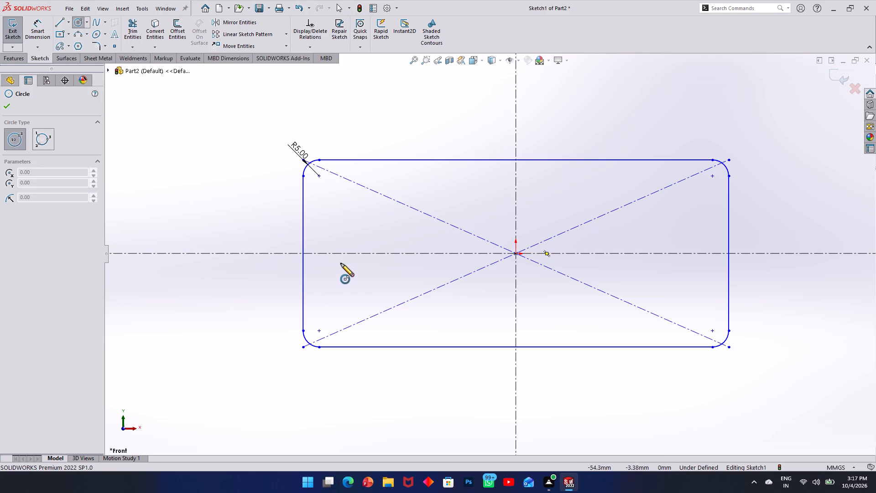
pyautogui.click(350, 253)
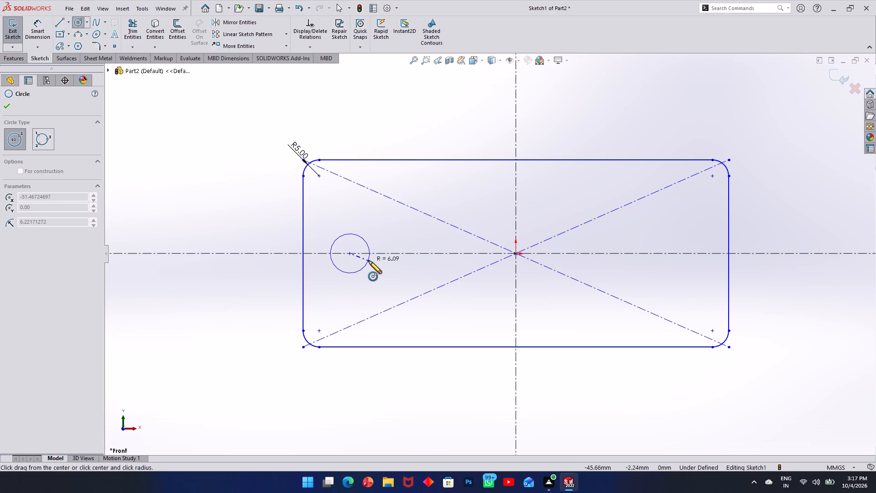
pyautogui.click(369, 261)
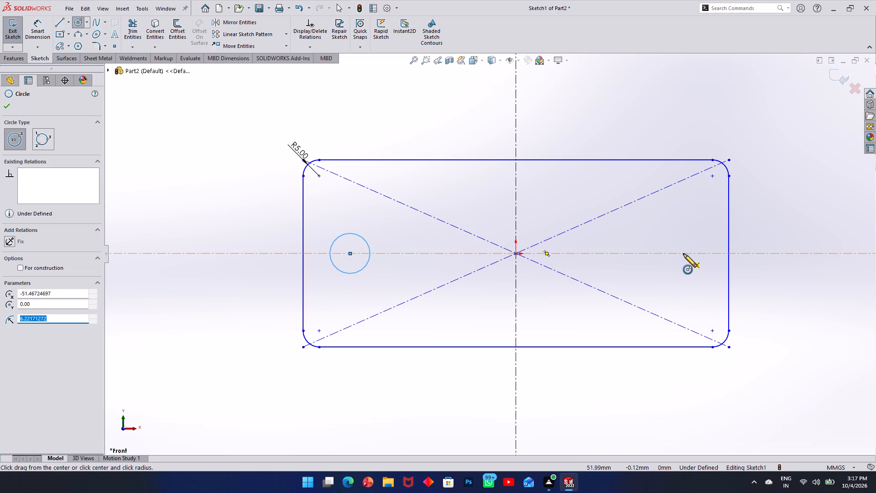
pyautogui.click(32, 36)
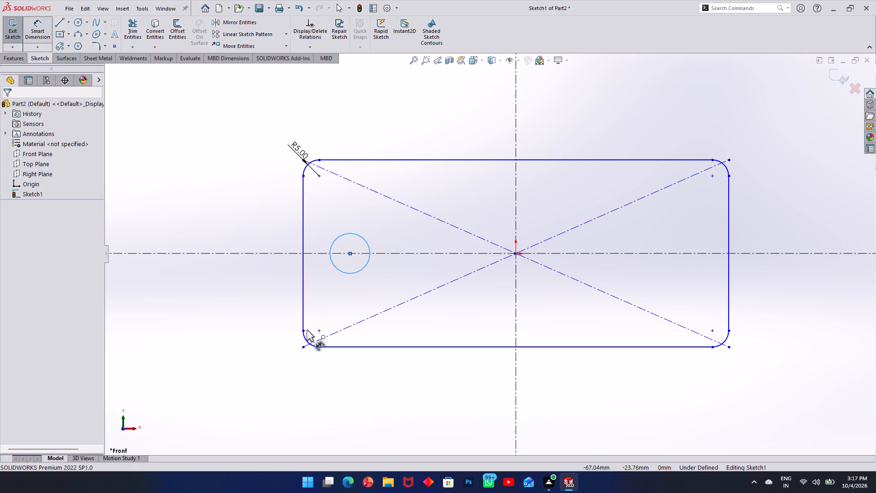
pyautogui.click(345, 272)
pyautogui.click(330, 287)
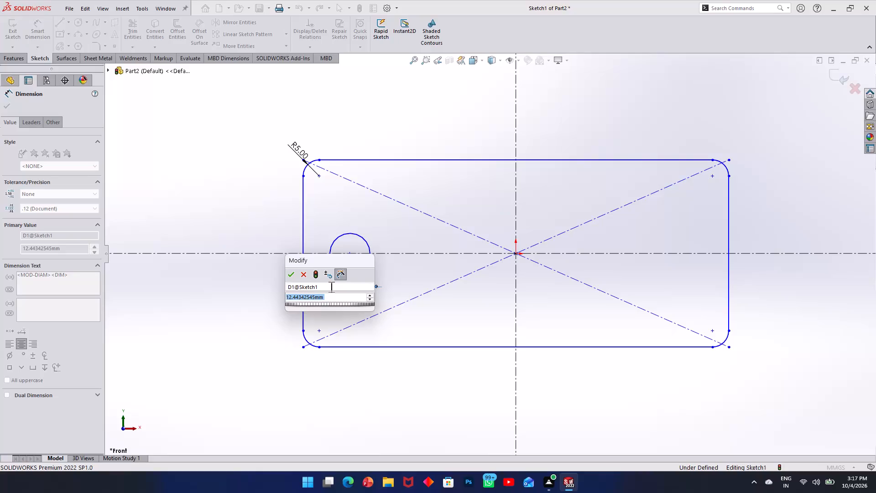
pyautogui.press('1')
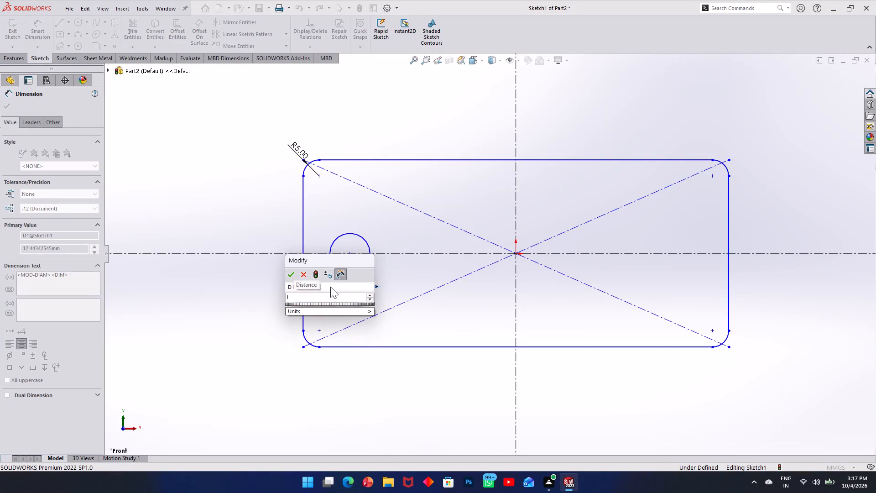
pyautogui.press('4')
pyautogui.press('Return')
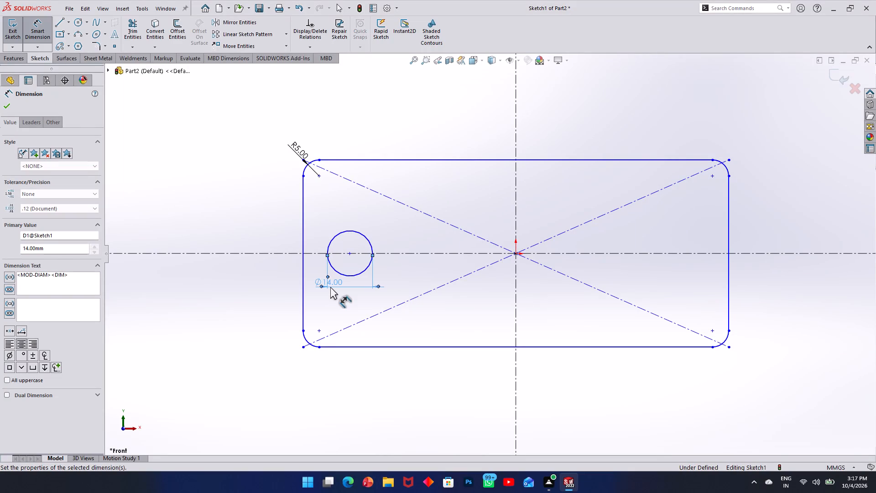
pyautogui.click(200, 198)
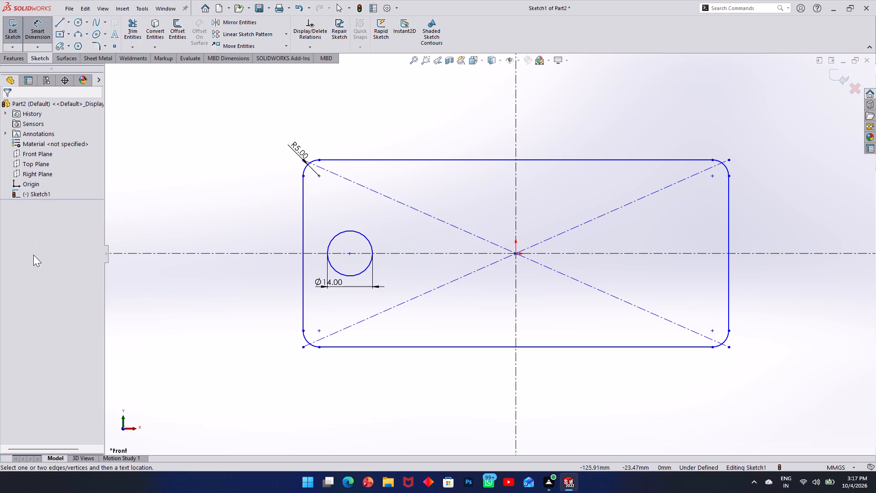
pyautogui.click(61, 177)
pyautogui.moveTo(138, 190); pyautogui.dragTo(148, 193)
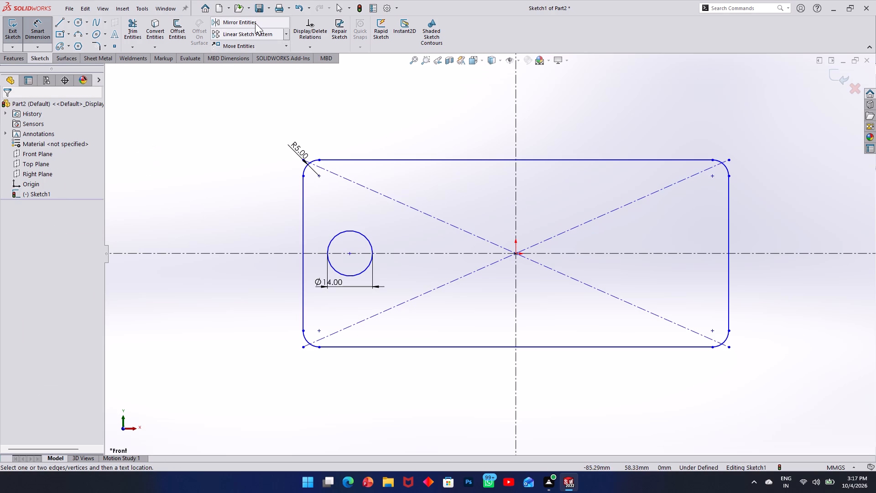
# Mirror the 14 mm circle about the vertical centerline, keeping the original.
pyautogui.click(255, 23)
pyautogui.click(352, 230)
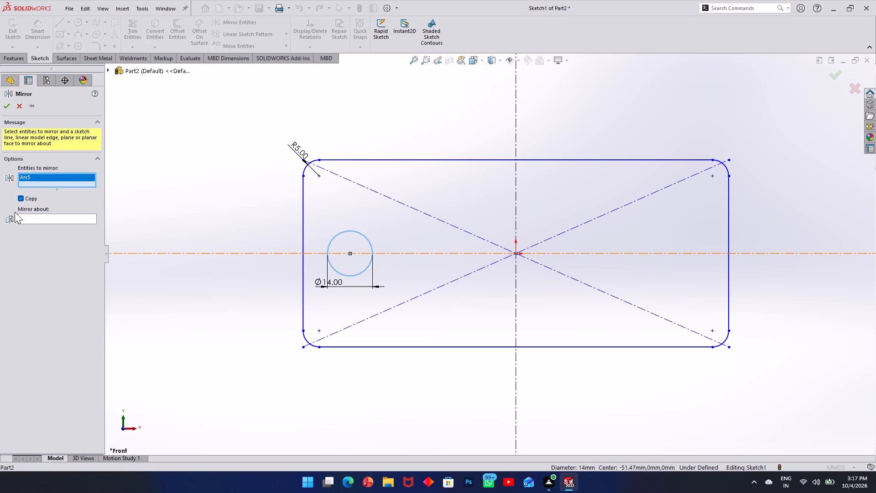
pyautogui.click(27, 219)
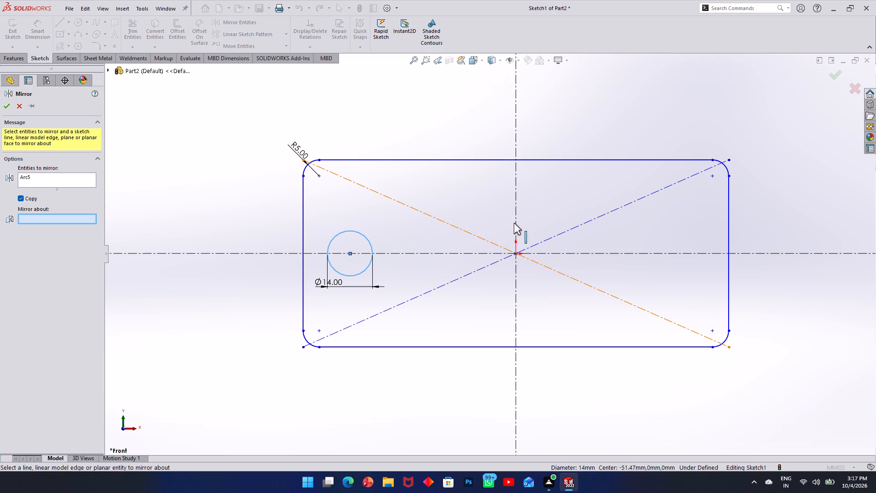
pyautogui.click(516, 223)
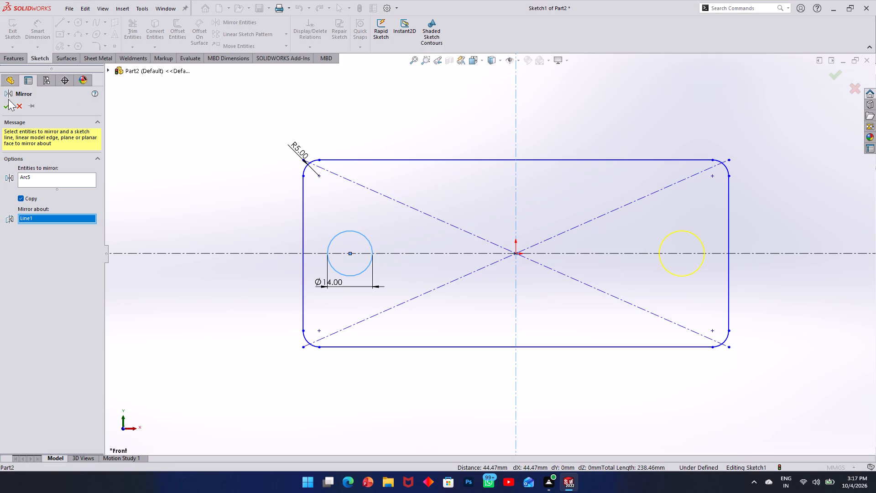
pyautogui.click(8, 101)
pyautogui.click(124, 103)
# Dimension the distance between the two circle centres to 100 mm, placing the dimension above the rectangle.
pyautogui.click(28, 26)
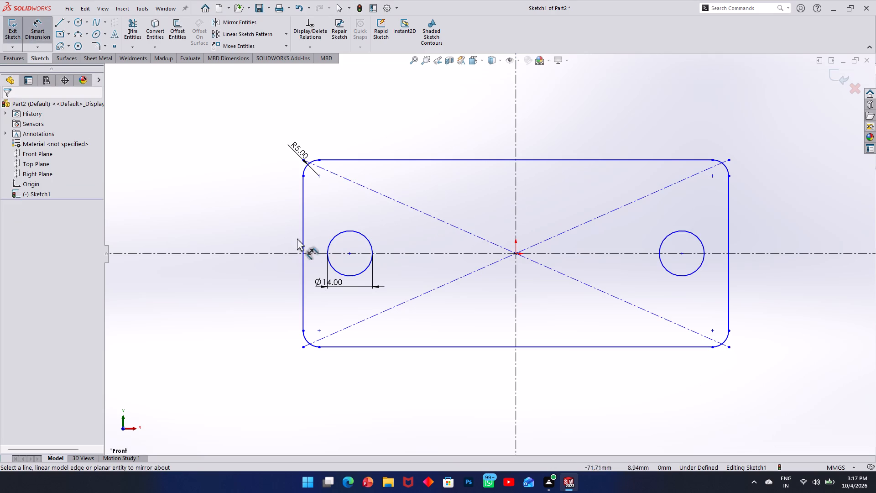
pyautogui.click(351, 254)
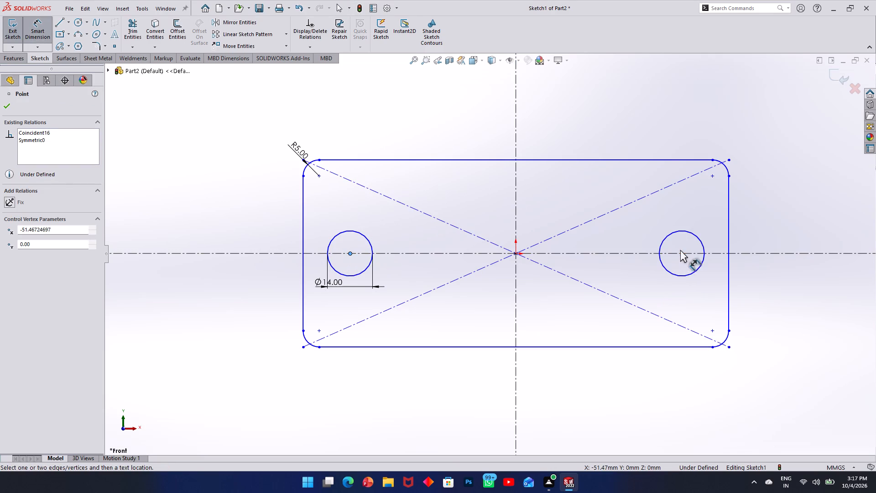
pyautogui.click(683, 255)
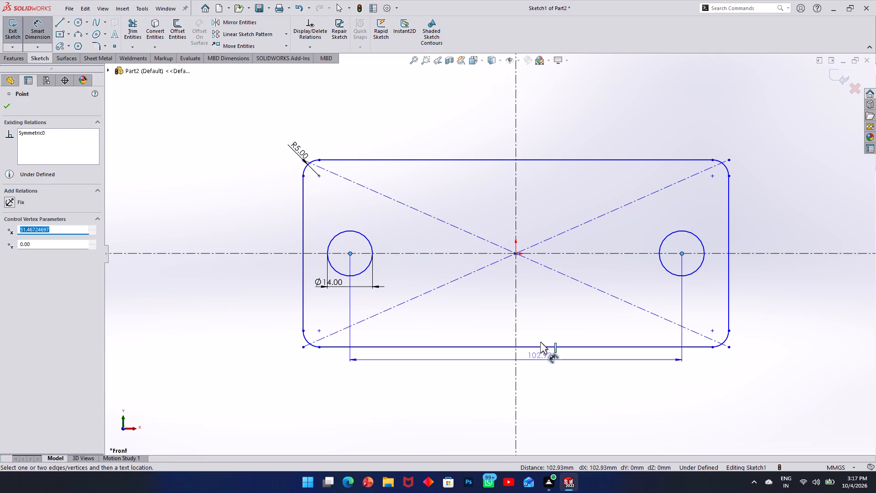
pyautogui.click(541, 134)
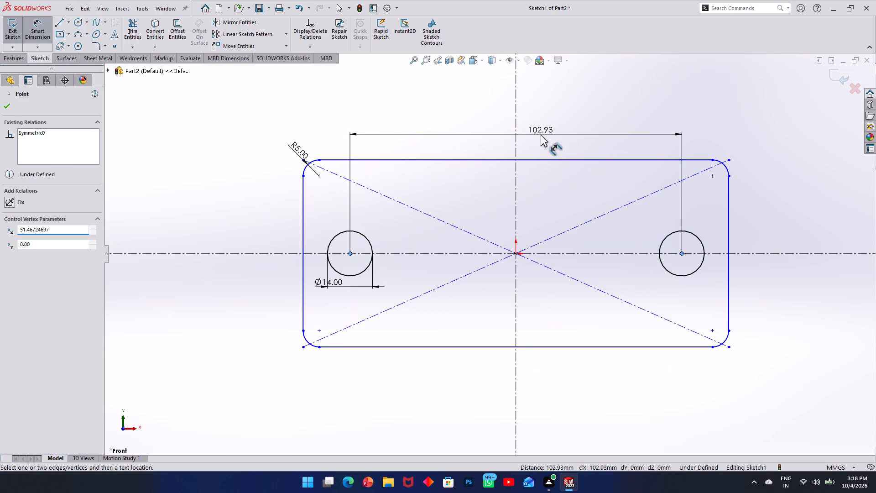
pyautogui.write('40')
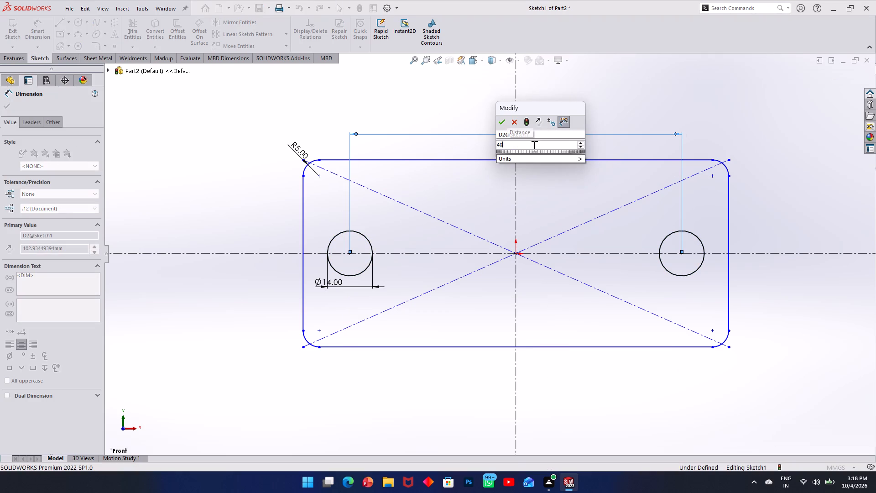
pyautogui.press('BackSpace')
pyautogui.press('BackSpace')
pyautogui.write('100')
pyautogui.press('Return')
pyautogui.press('Escape')
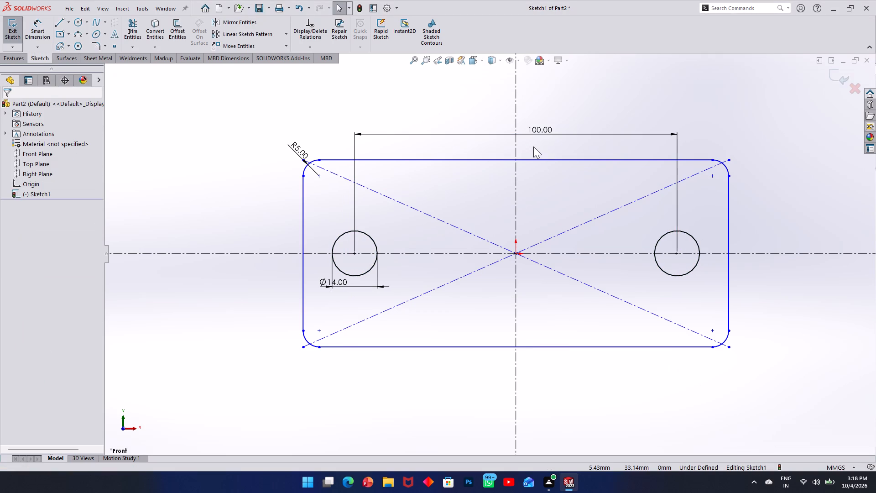
# Make the two circle centres symmetric about the vertical centerline.
pyautogui.keyDown('ctrl'); pyautogui.click(355, 252); pyautogui.keyUp('ctrl')
pyautogui.keyDown('ctrl'); pyautogui.click(677, 252); pyautogui.keyUp('ctrl')
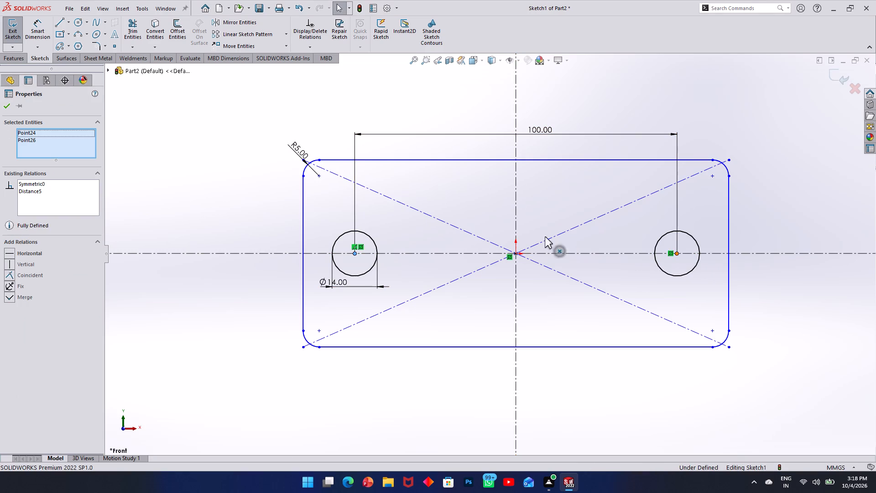
pyautogui.keyDown('ctrl'); pyautogui.click(516, 199); pyautogui.keyUp('ctrl')
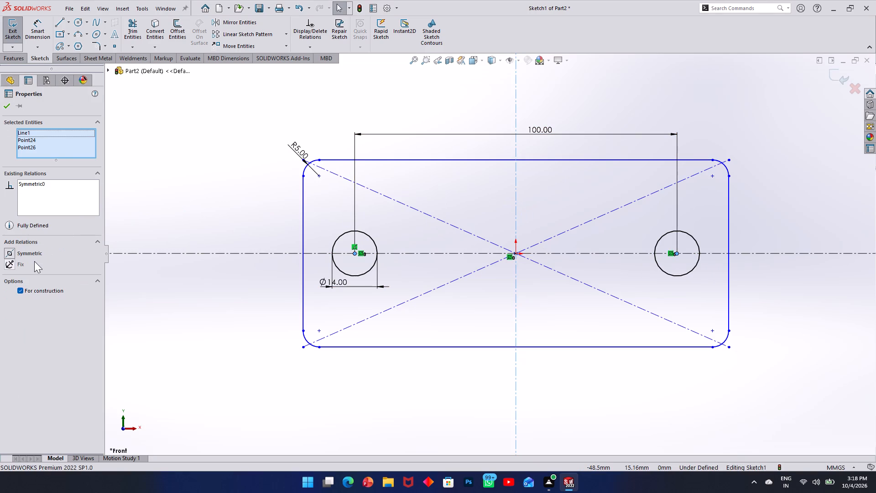
pyautogui.click(5, 257)
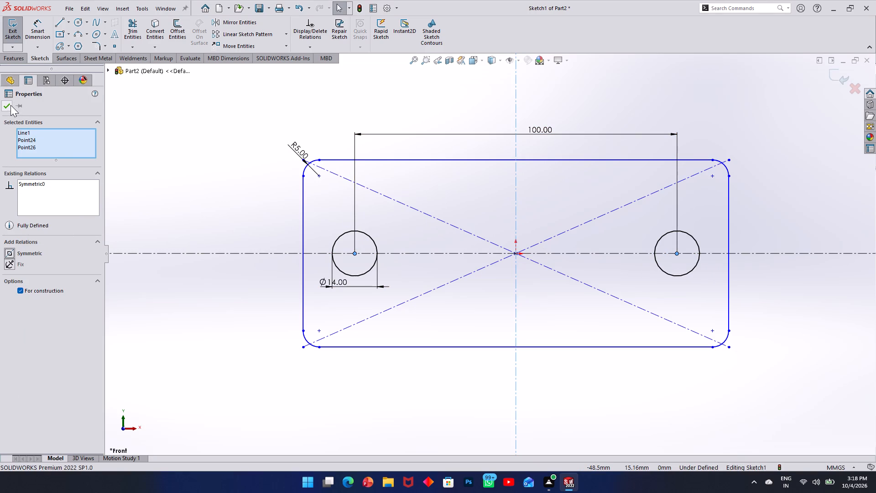
pyautogui.click(10, 105)
pyautogui.click(165, 159)
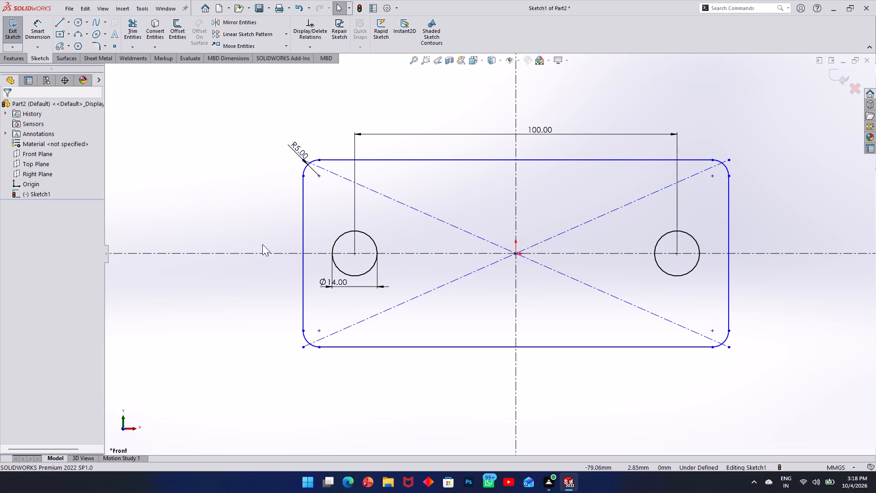
# Exit the sketch and extrude the rounded rectangle with its two holes as a 14 mm blind boss.
pyautogui.click(7, 23)
pyautogui.click(7, 60)
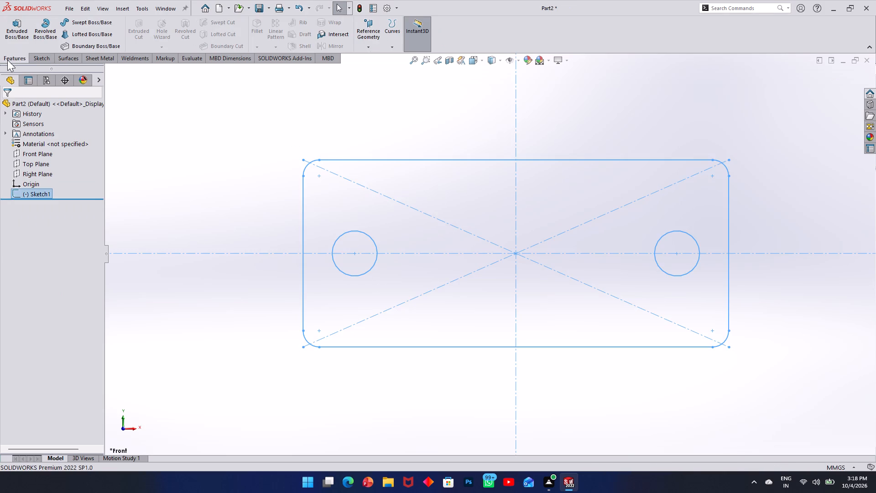
pyautogui.click(12, 21)
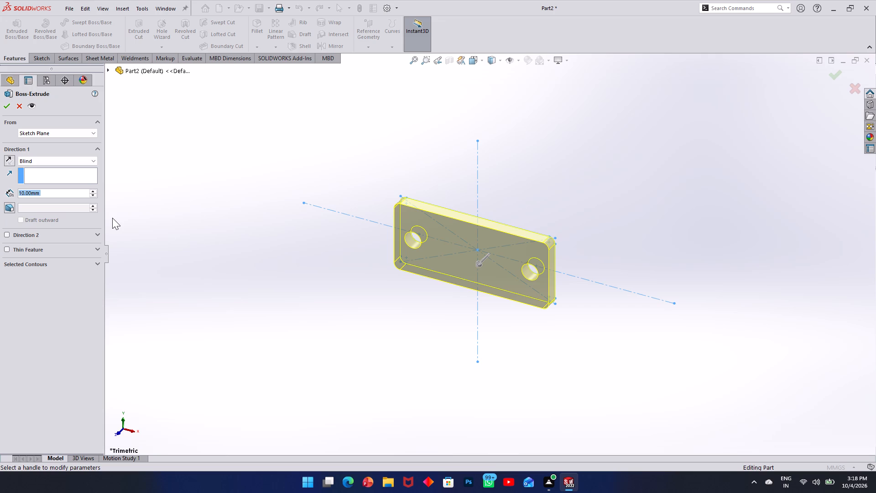
pyautogui.write('14')
pyautogui.press('Return')
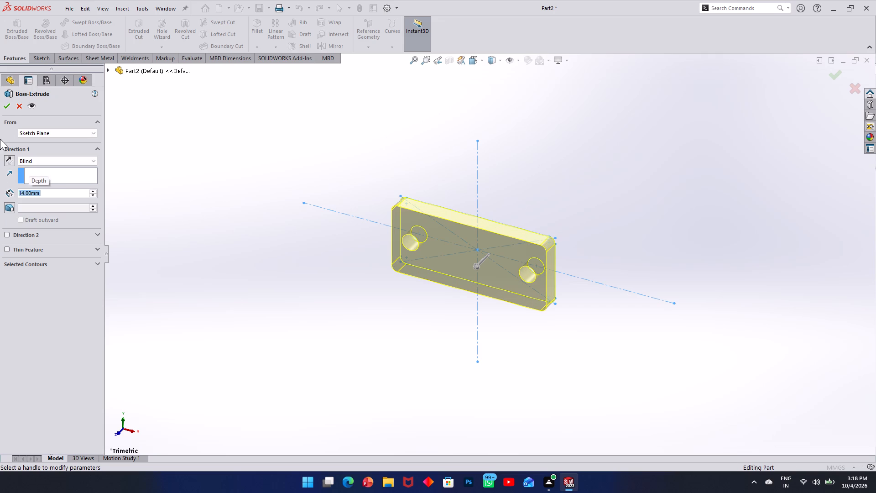
pyautogui.click(7, 105)
pyautogui.click(339, 401)
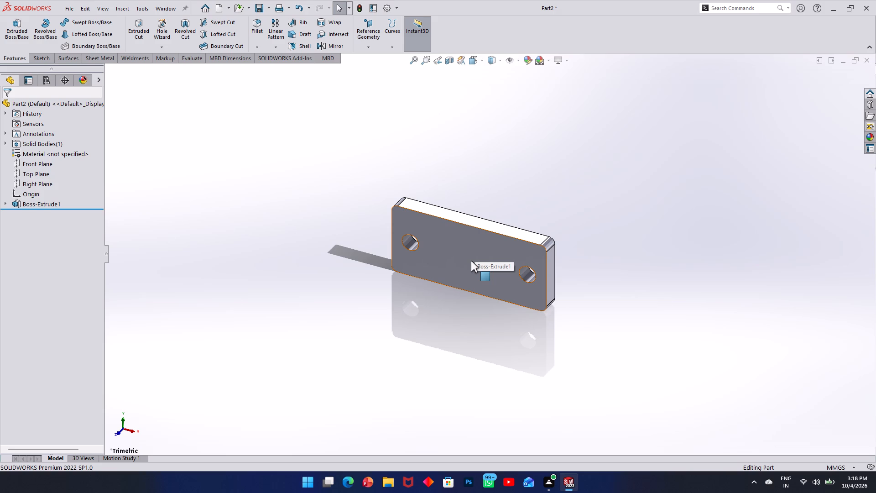
# Create a reference plane offset 32/2 (16 mm) above the Top Plane.
pyautogui.click(29, 173)
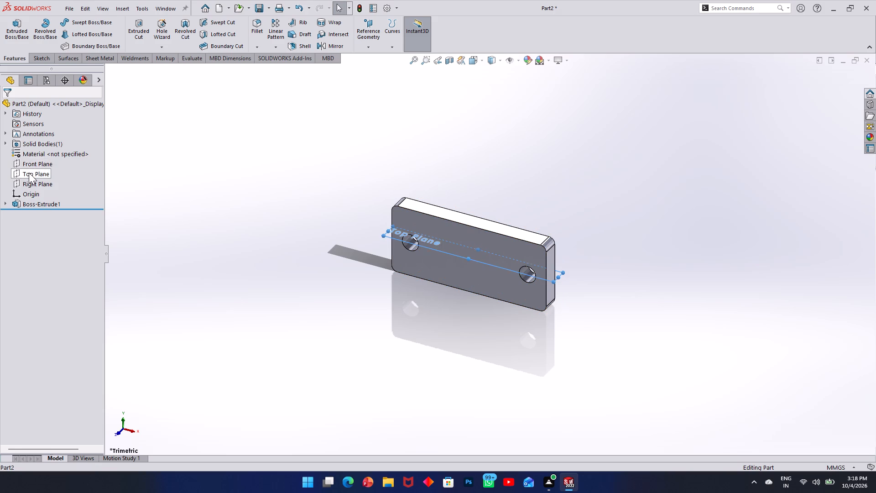
pyautogui.moveTo(349, 230); pyautogui.dragTo(444, 210, button='middle')
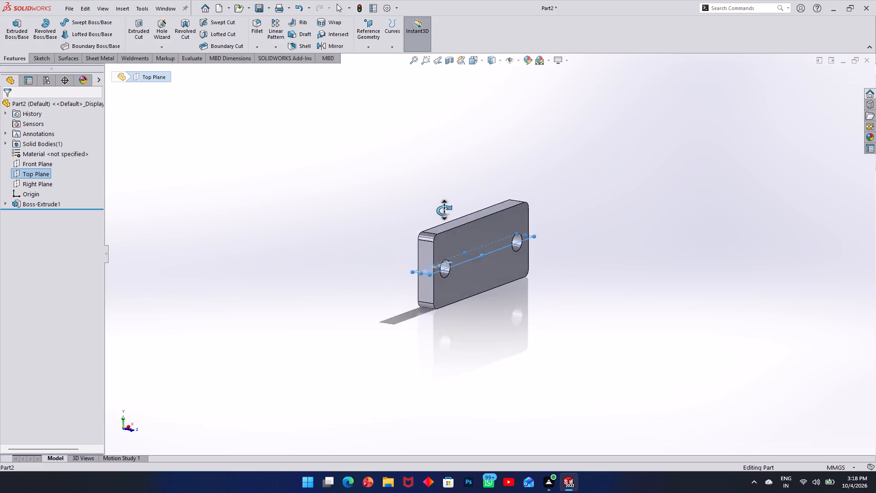
pyautogui.moveTo(444, 210); pyautogui.dragTo(447, 231, button='middle')
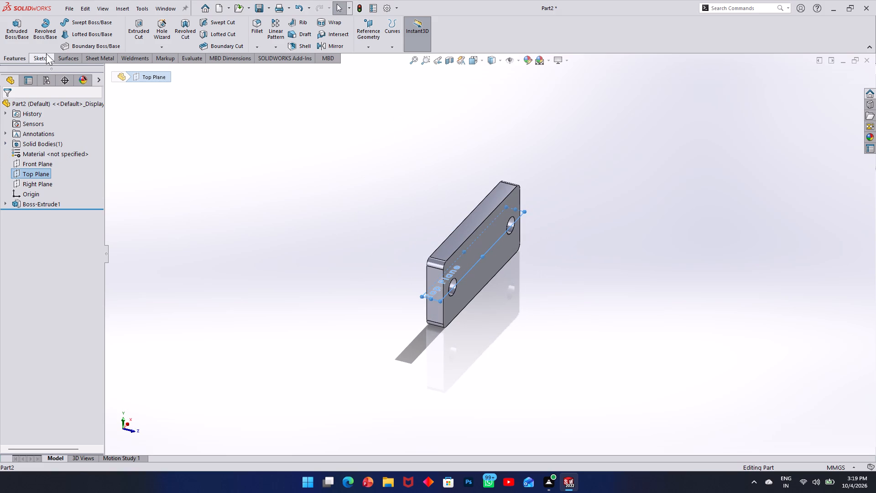
pyautogui.click(374, 42)
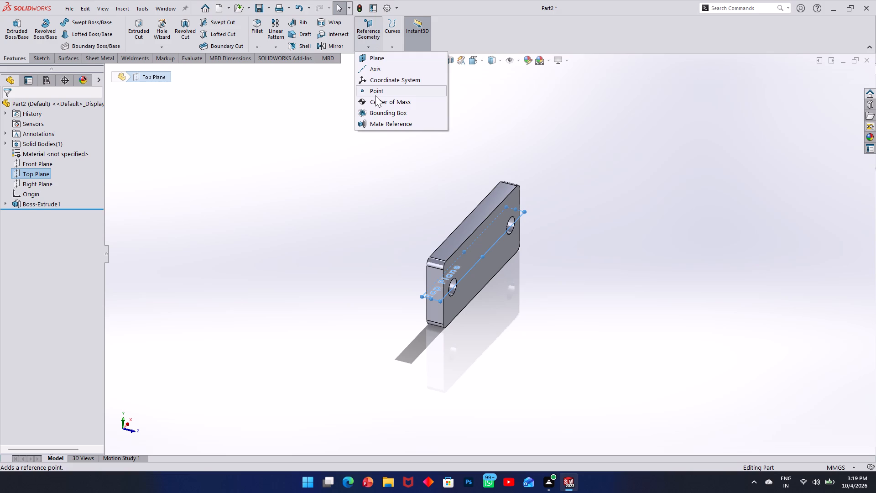
pyautogui.click(396, 59)
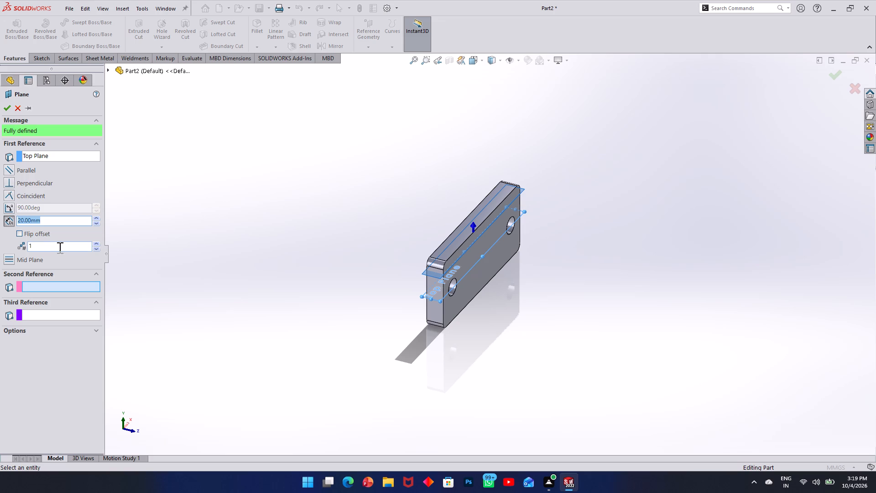
pyautogui.write('32/')
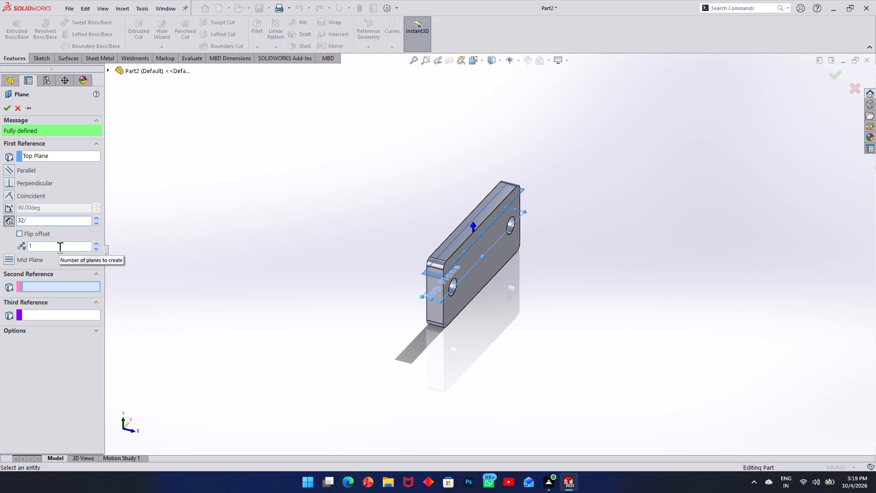
pyautogui.press('0')
pyautogui.press('BackSpace')
pyautogui.press('2')
pyautogui.press('Return')
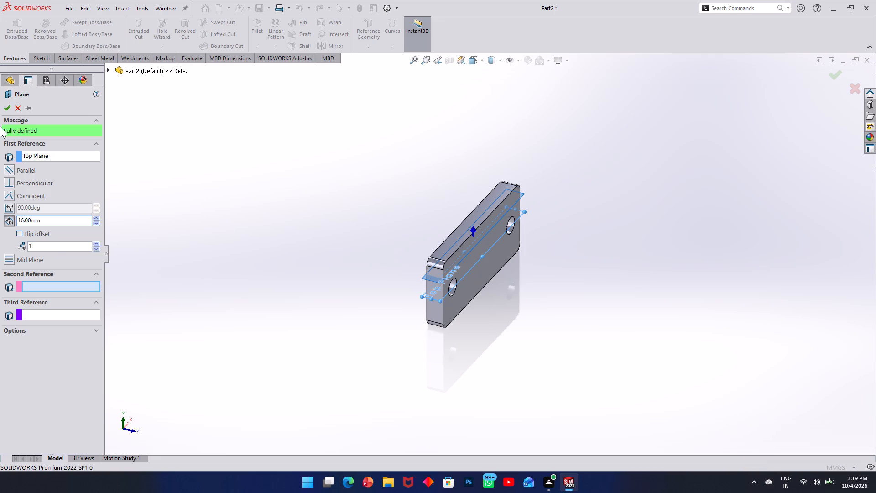
pyautogui.click(2, 110)
pyautogui.click(246, 239)
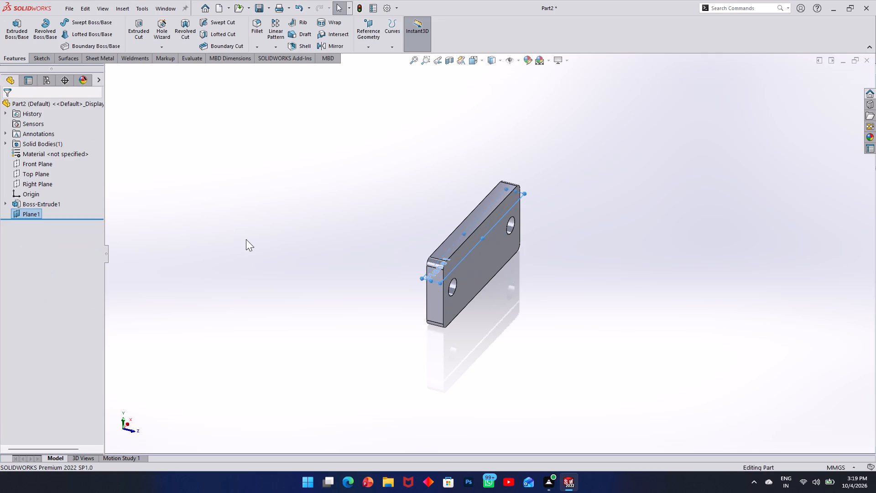
# Start a new sketch on the offset plane above the Top Plane, viewed normal to that plane.
pyautogui.moveTo(605, 294); pyautogui.dragTo(562, 276, button='middle')
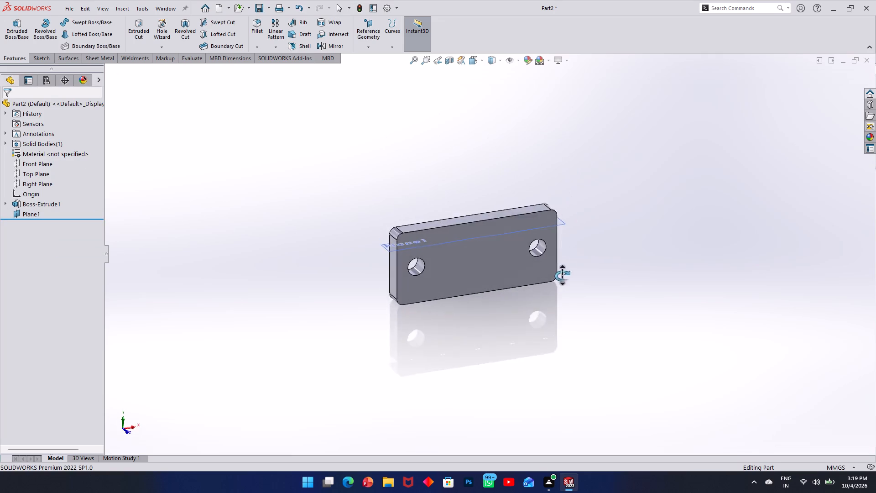
pyautogui.moveTo(562, 276); pyautogui.dragTo(418, 359, button='middle')
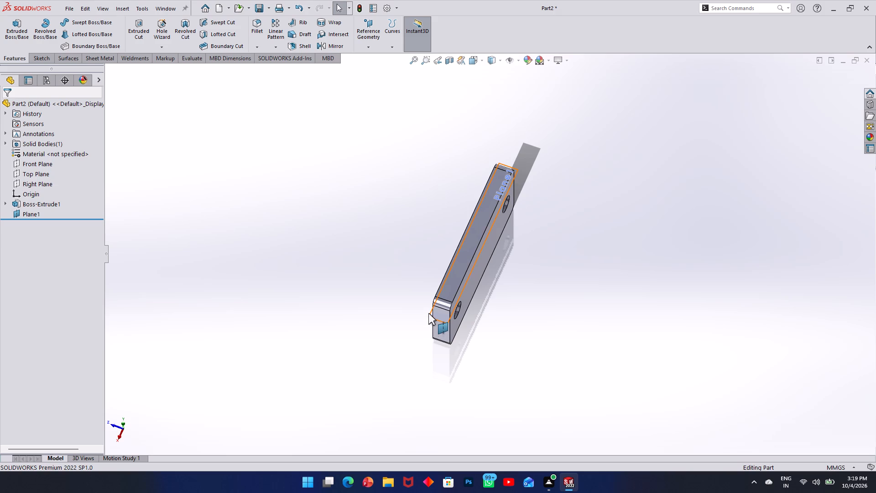
pyautogui.click(428, 313)
pyautogui.click(41, 55)
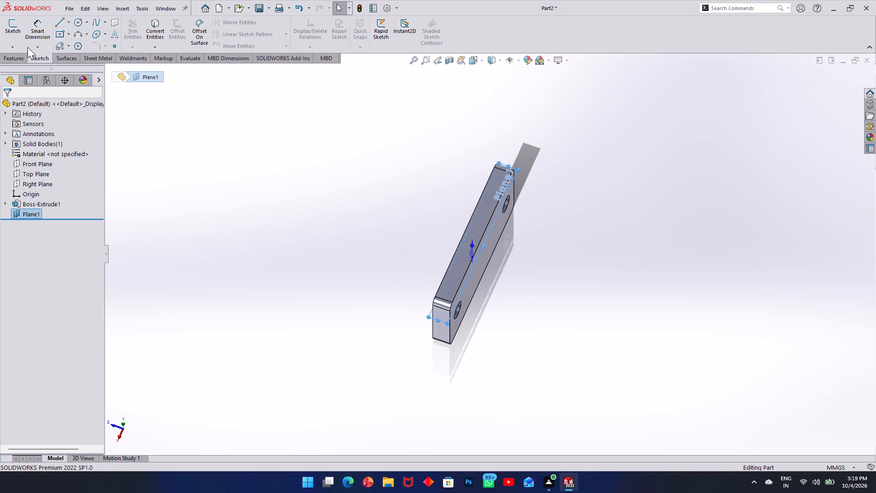
pyautogui.click(10, 23)
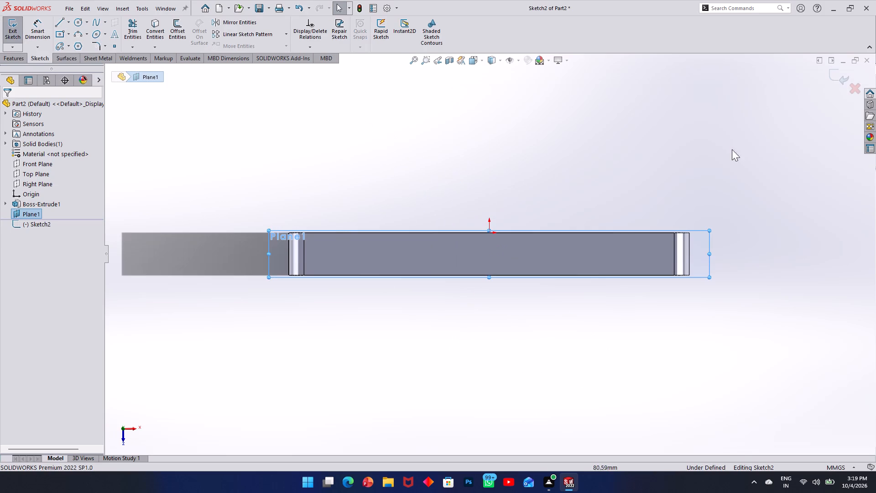
pyautogui.moveTo(705, 159); pyautogui.dragTo(530, 96, button='middle')
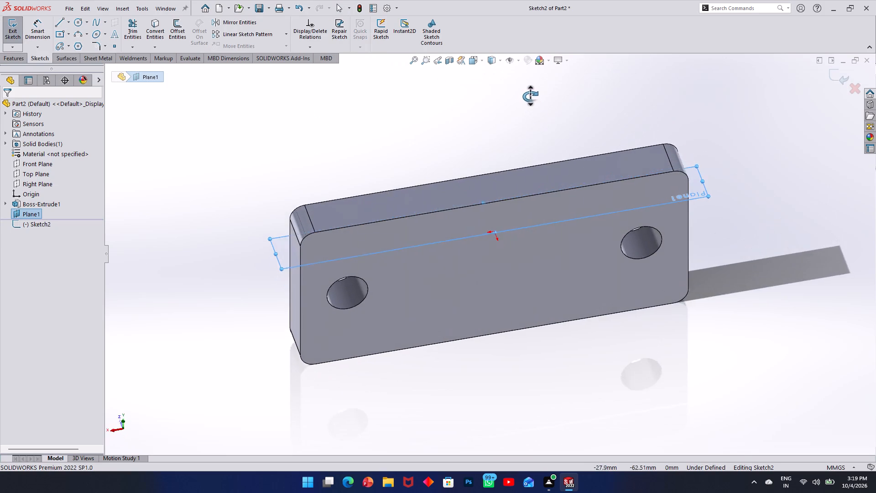
pyautogui.moveTo(530, 96); pyautogui.dragTo(560, 236, button='middle')
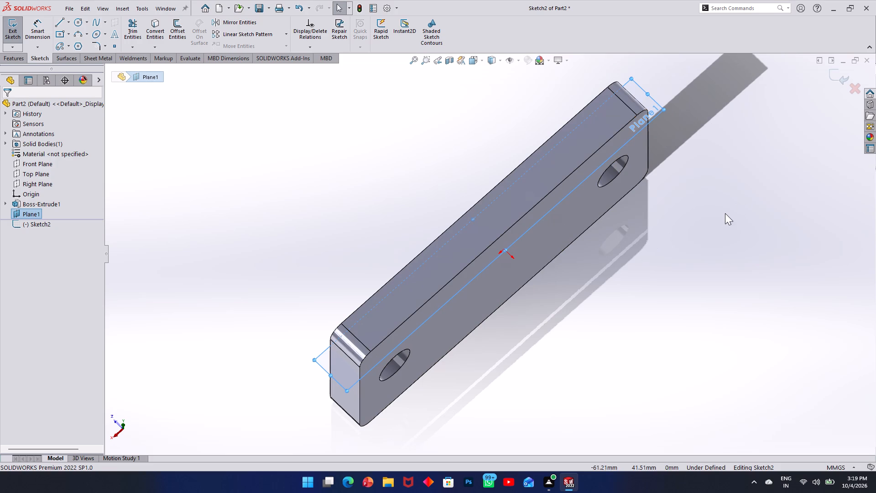
pyautogui.hotkey('ctrl', '8')
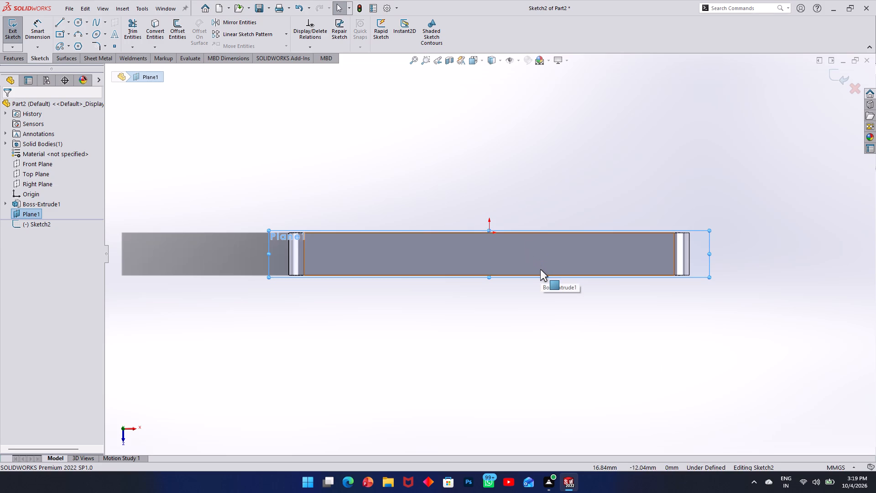
pyautogui.scroll(2, 523, 239)
pyautogui.scroll(-2, 484, 176)
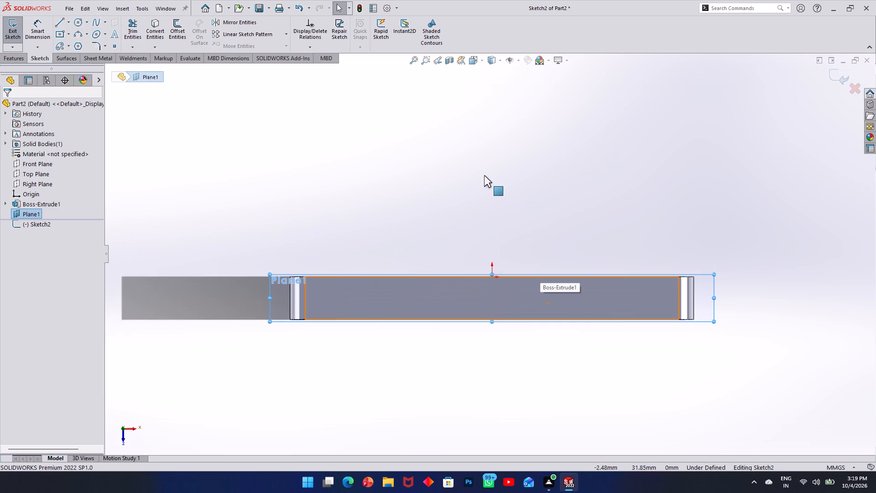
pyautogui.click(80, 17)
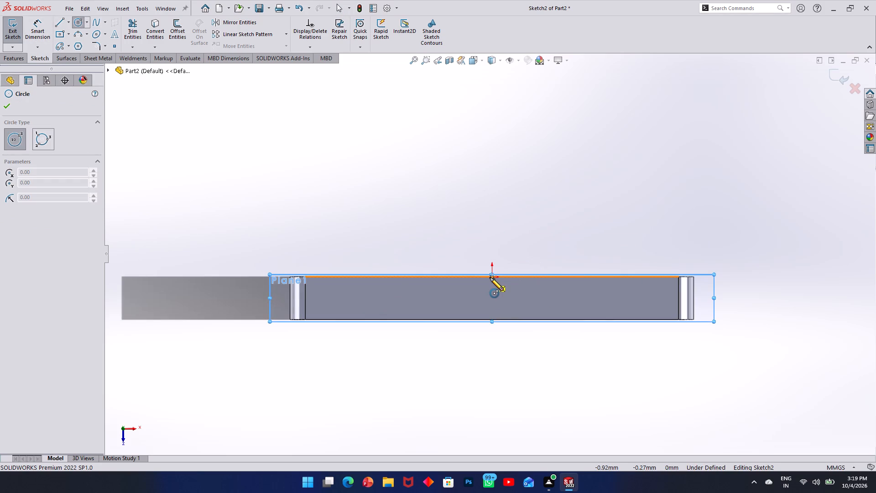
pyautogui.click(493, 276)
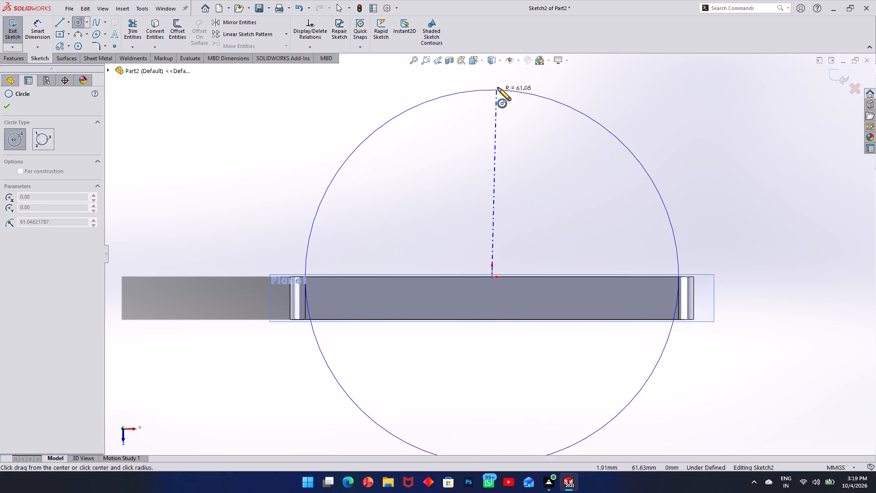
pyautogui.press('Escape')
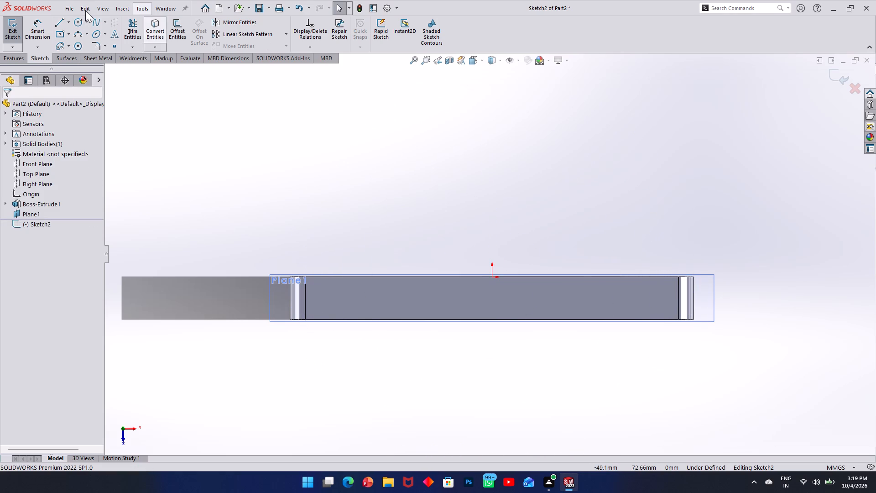
# Sketch a vertical centerline about 86 mm long through the origin, extending past both long edges of the plate.
pyautogui.click(65, 21)
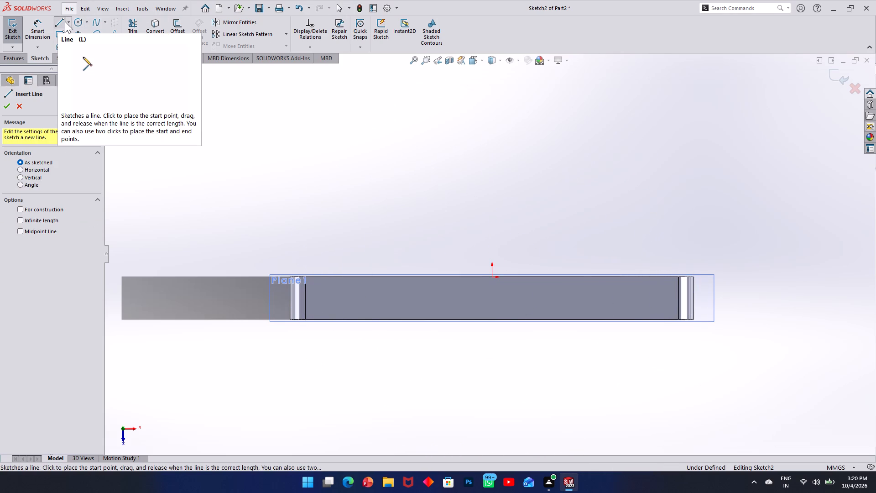
pyautogui.click(67, 21)
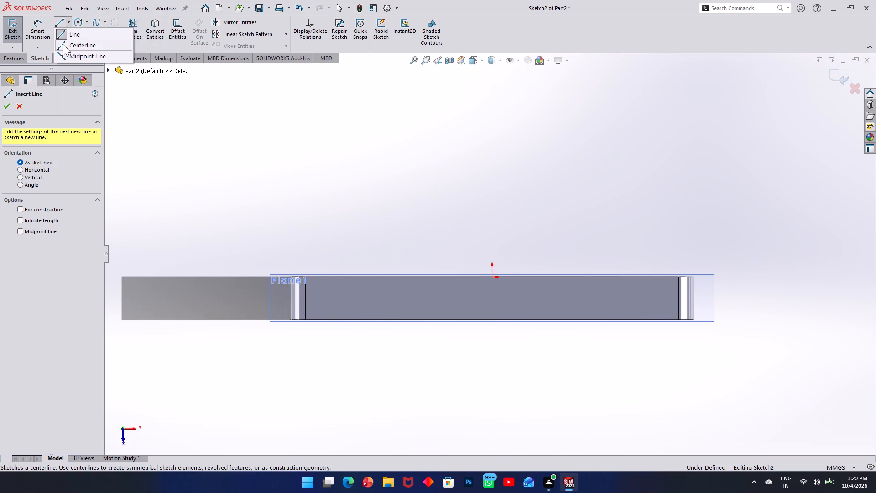
pyautogui.click(63, 44)
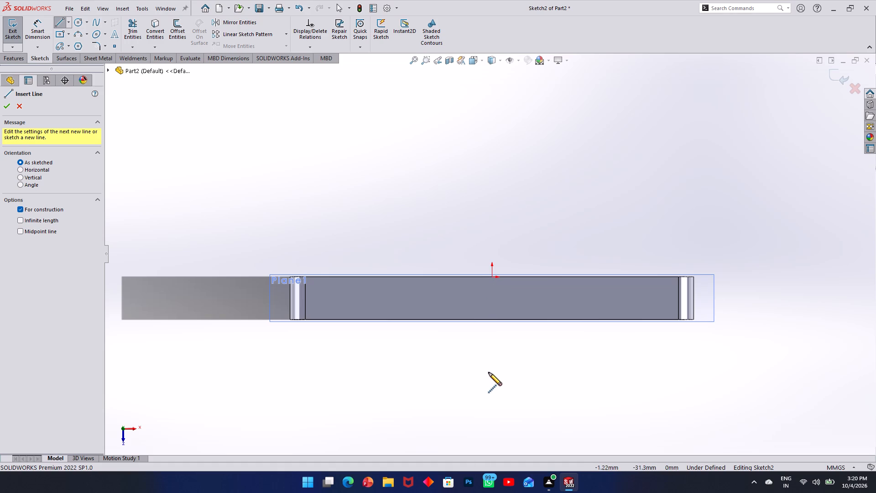
pyautogui.click(493, 375)
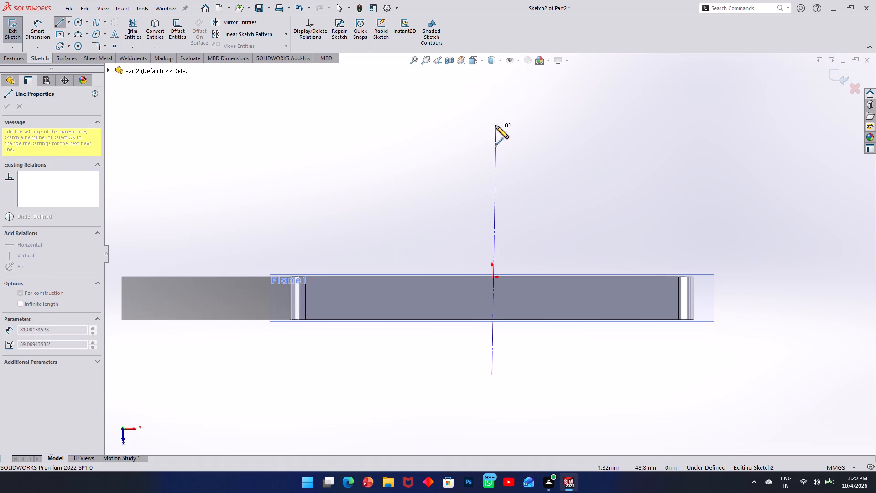
pyautogui.click(494, 111)
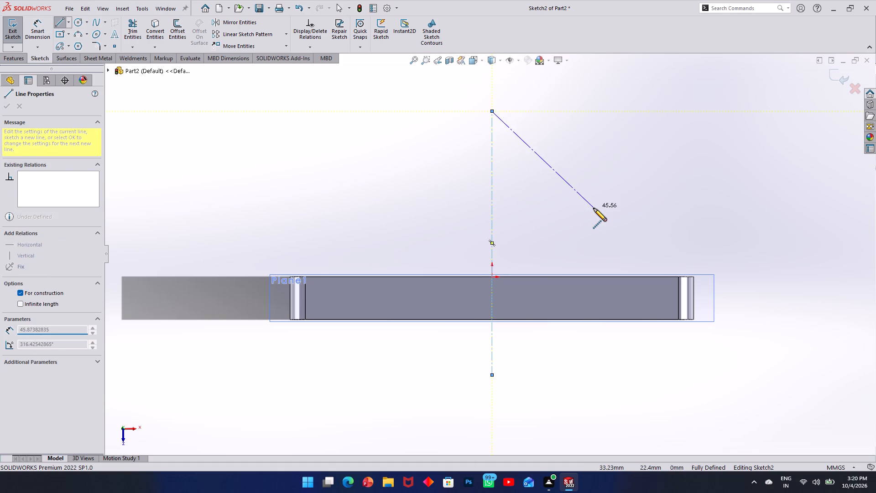
pyautogui.press('Escape')
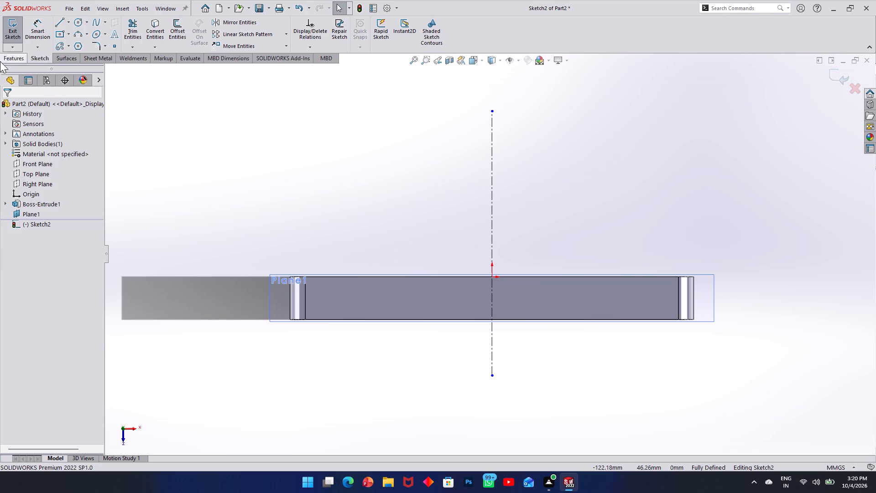
# Sketch a circle about 12 mm in diameter on the centerline, with its centre dimensioned 54 mm from the plate's lower long edge.
pyautogui.click(75, 21)
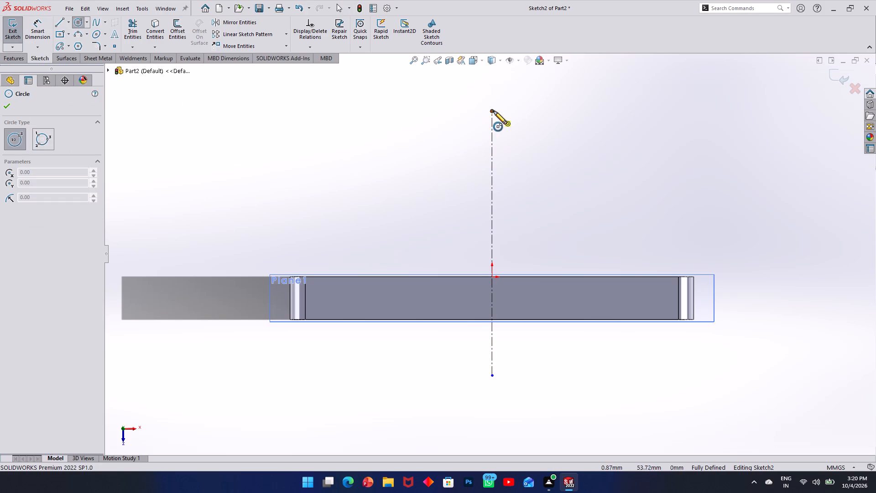
pyautogui.click(493, 129)
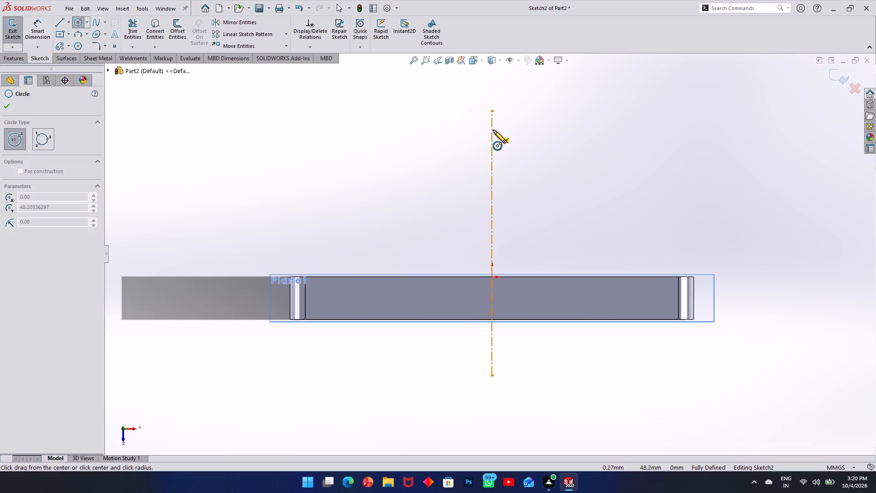
pyautogui.click(505, 142)
pyautogui.moveTo(36, 24); pyautogui.dragTo(37, 31)
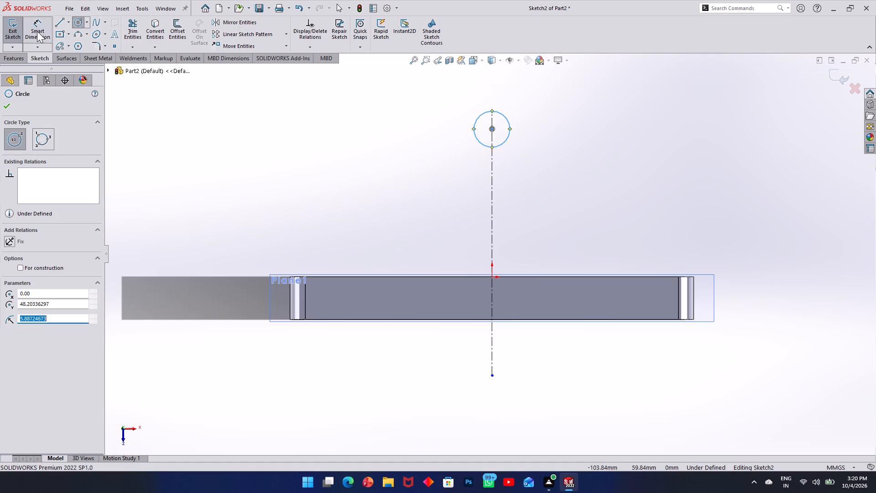
pyautogui.moveTo(37, 31); pyautogui.dragTo(36, 31)
pyautogui.click(494, 129)
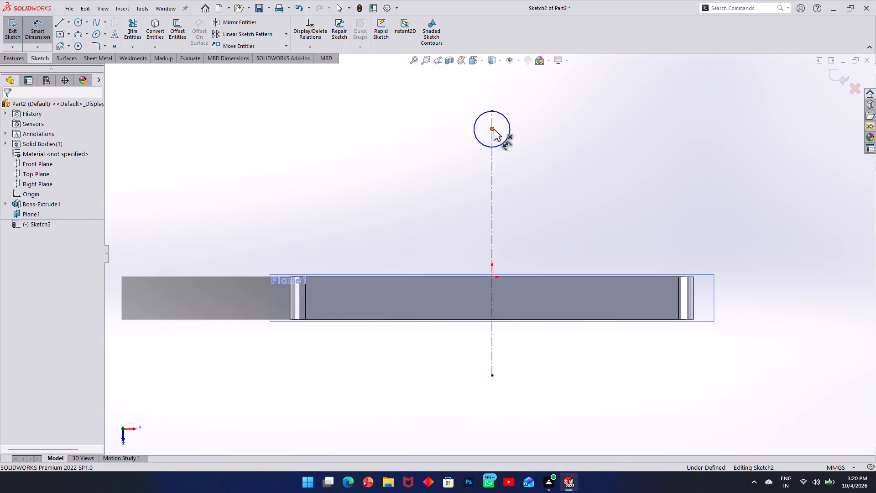
pyautogui.click(349, 318)
pyautogui.click(177, 284)
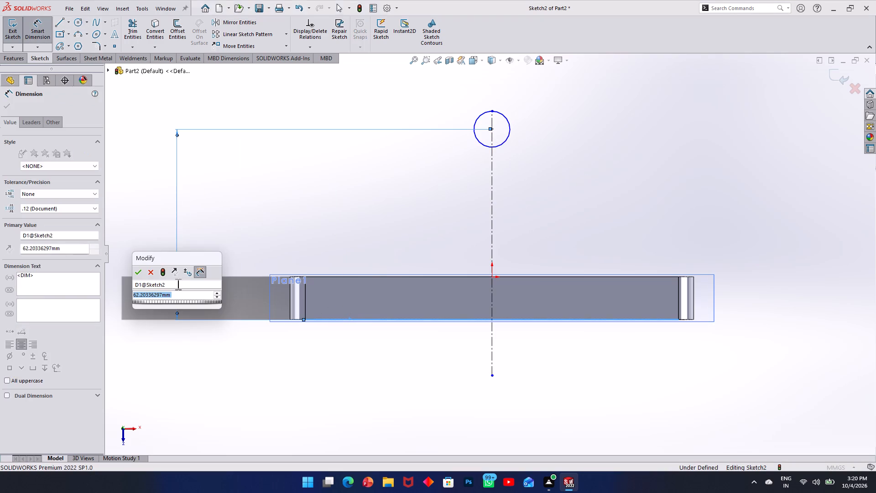
pyautogui.write('54')
pyautogui.press('Return')
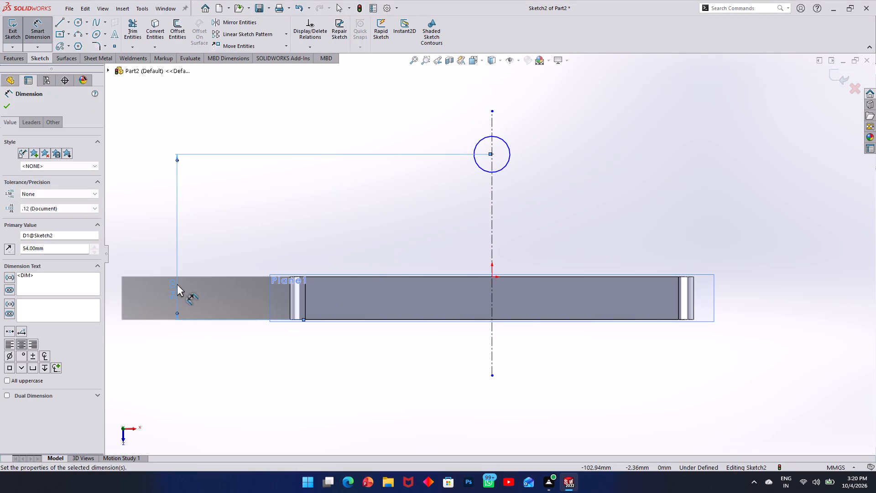
# Sketch a larger circle concentric with the first and set its diameter to 20*2 (40 mm).
pyautogui.click(78, 19)
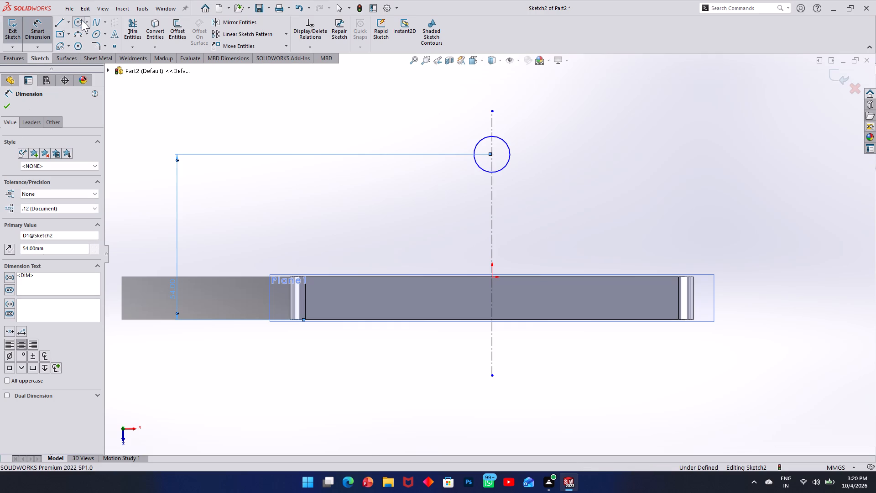
pyautogui.click(495, 155)
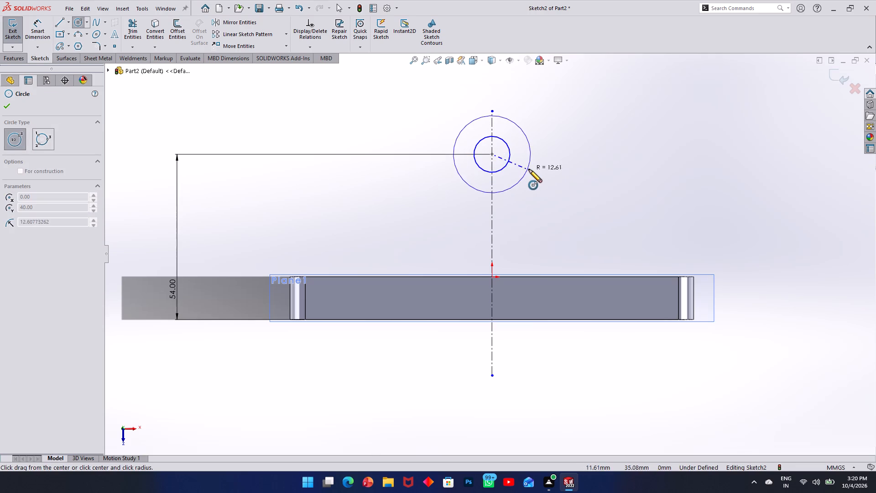
pyautogui.click(529, 169)
pyautogui.click(29, 24)
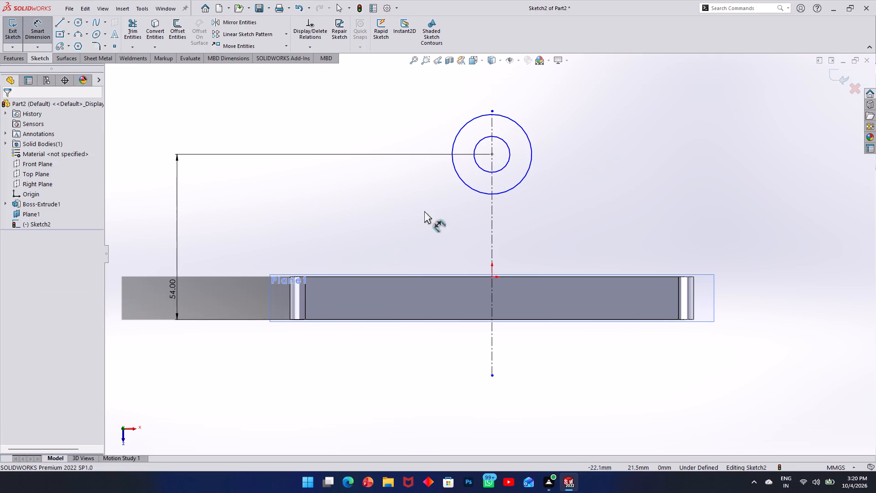
pyautogui.click(528, 173)
pyautogui.click(564, 110)
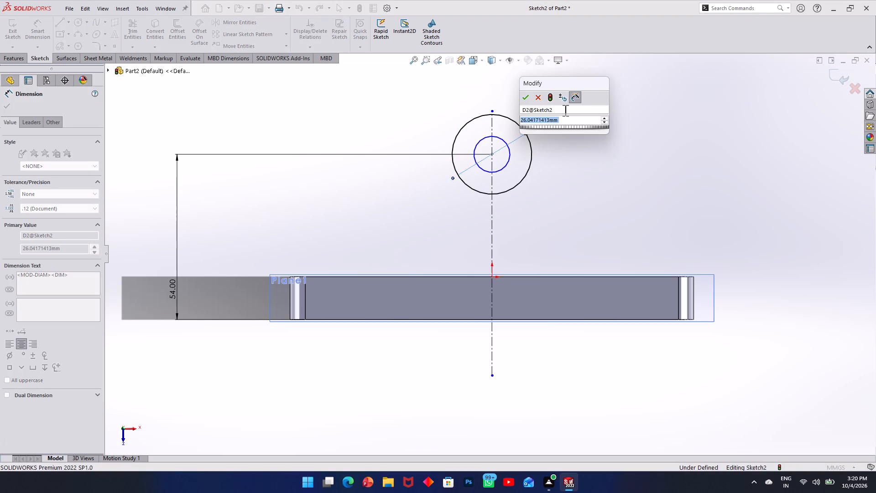
pyautogui.write('20')
pyautogui.press('*')
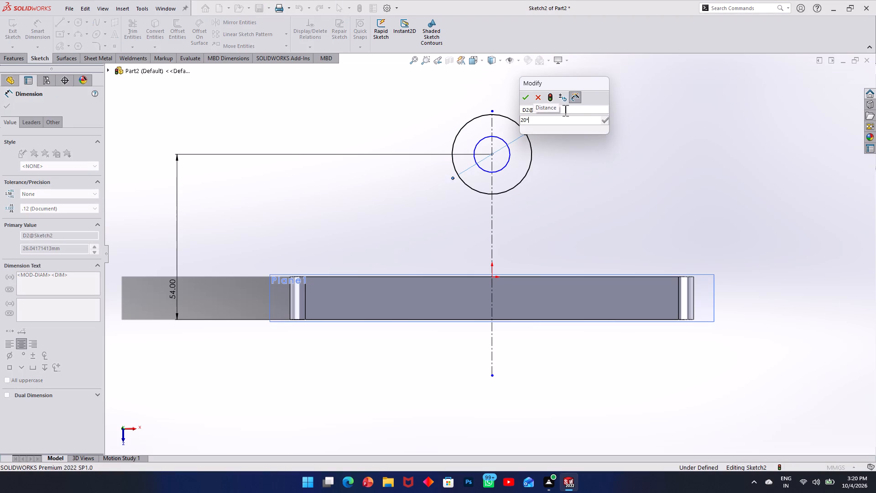
pyautogui.press('2')
pyautogui.press('Return')
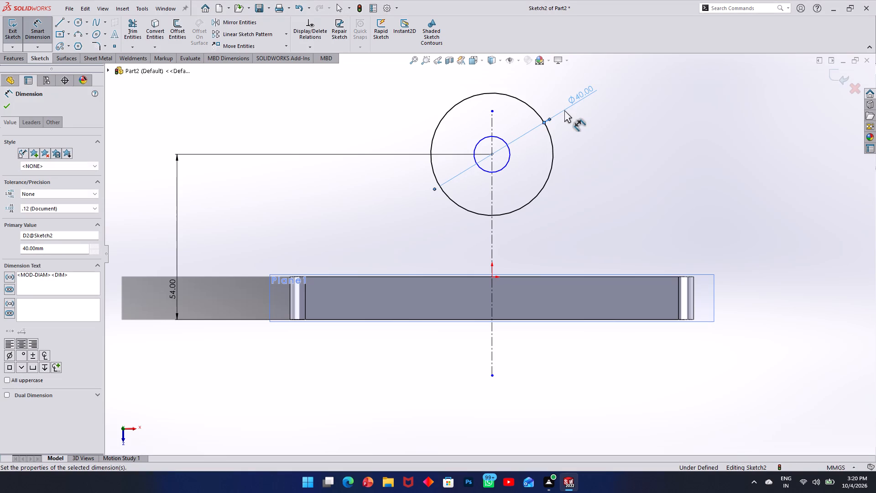
# Dimension the inner circle's diameter as 16 mm.
pyautogui.click(502, 169)
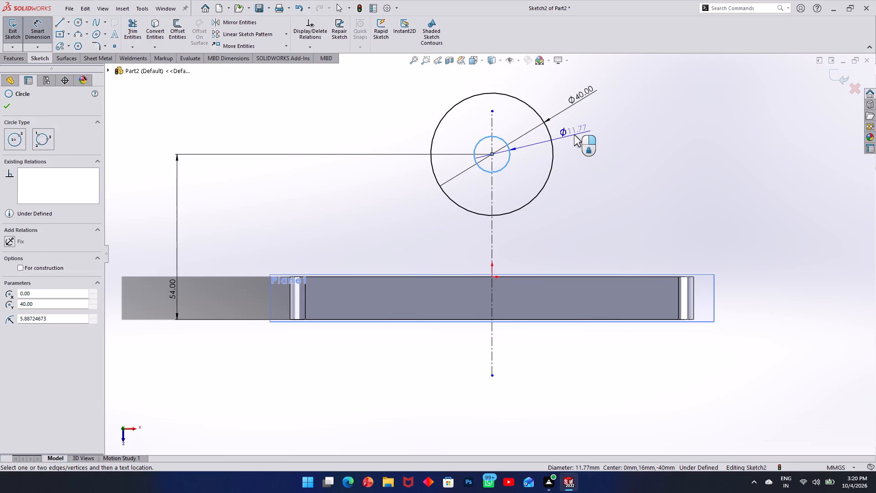
pyautogui.click(380, 100)
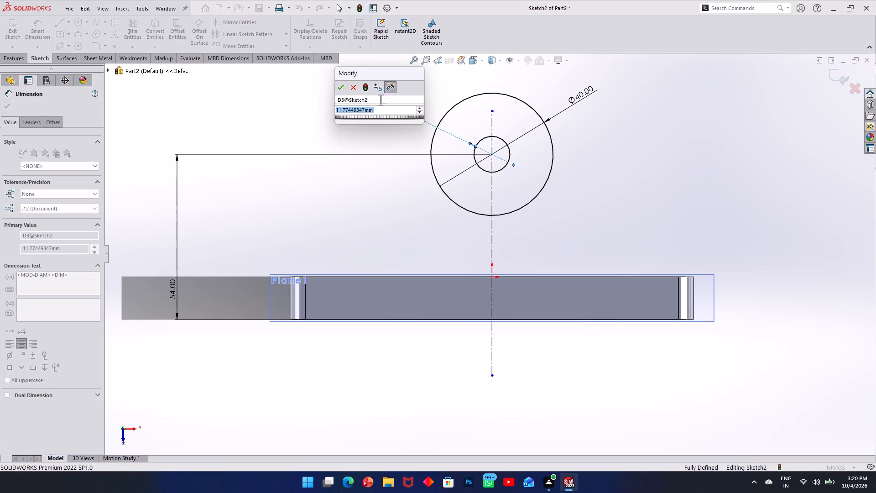
pyautogui.write('16')
pyautogui.press('Return')
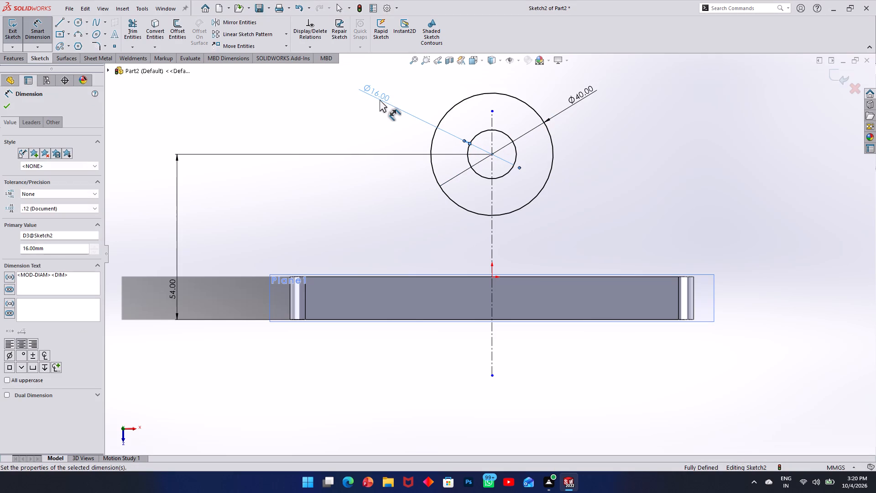
pyautogui.click(354, 212)
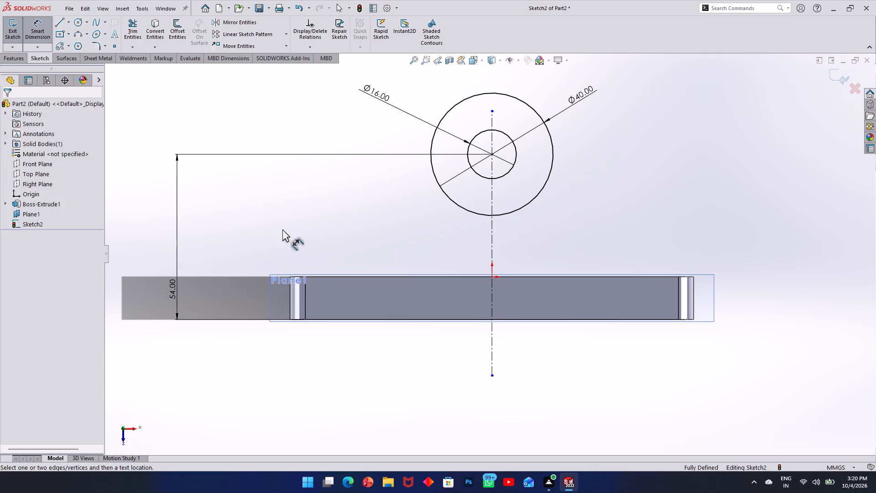
# Sketch a horizontal line along the plate's upper long edge, crossing the centerline, and set its length to 75 mm.
pyautogui.click(64, 20)
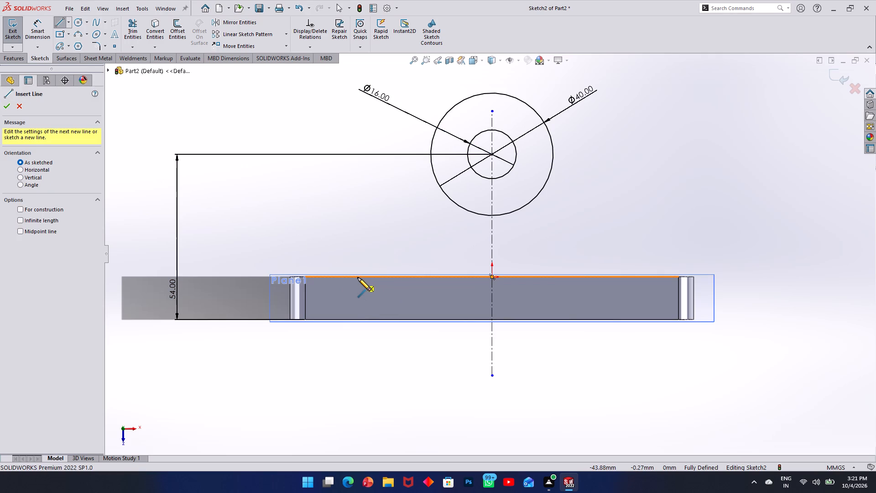
pyautogui.click(358, 278)
pyautogui.click(581, 277)
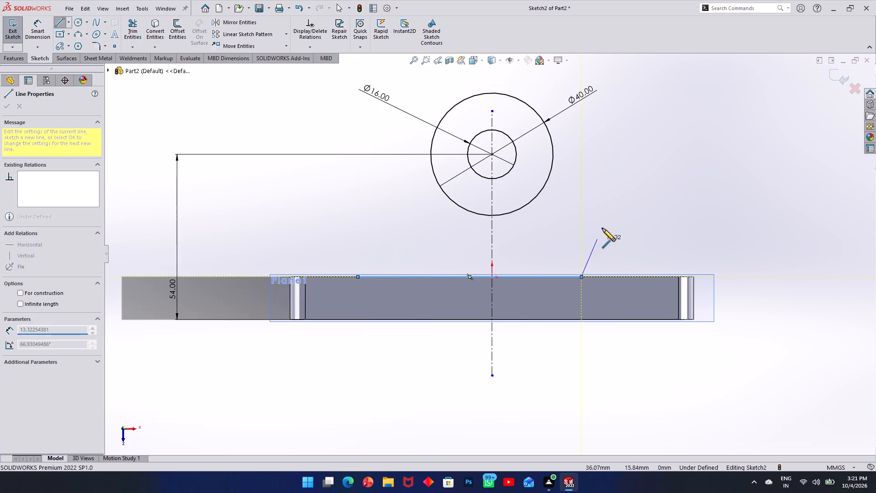
pyautogui.press('Escape')
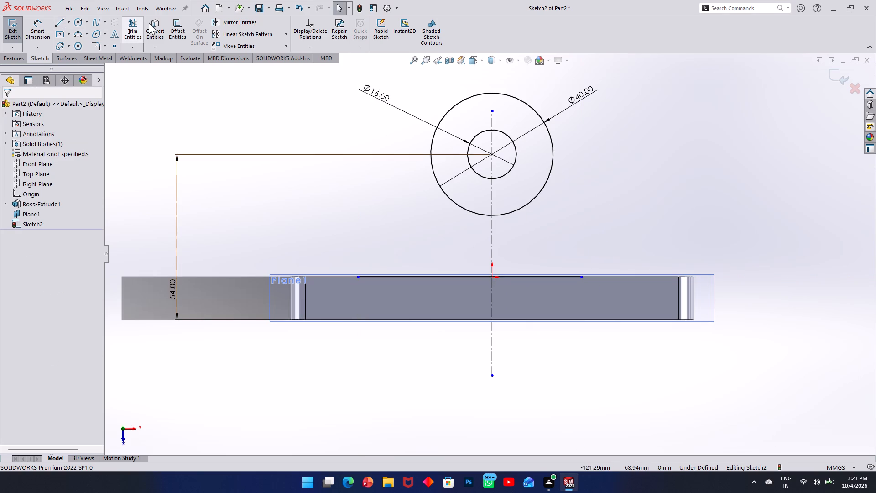
pyautogui.click(43, 27)
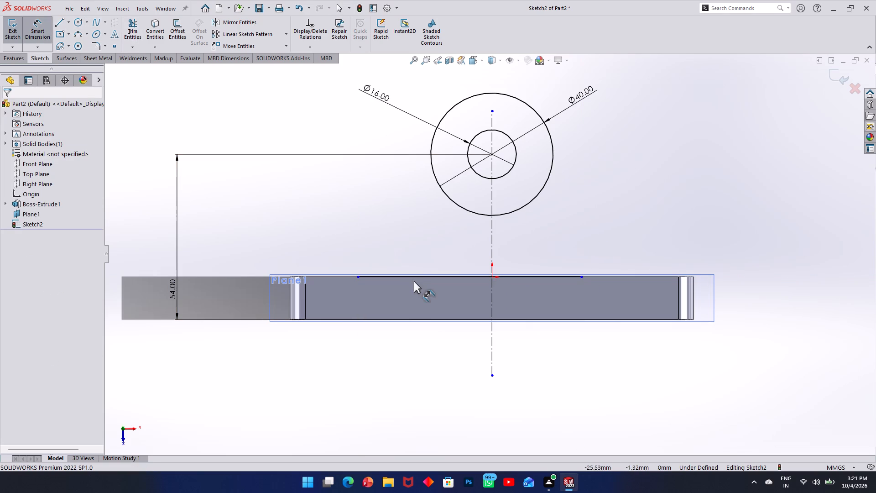
pyautogui.click(421, 275)
pyautogui.click(418, 357)
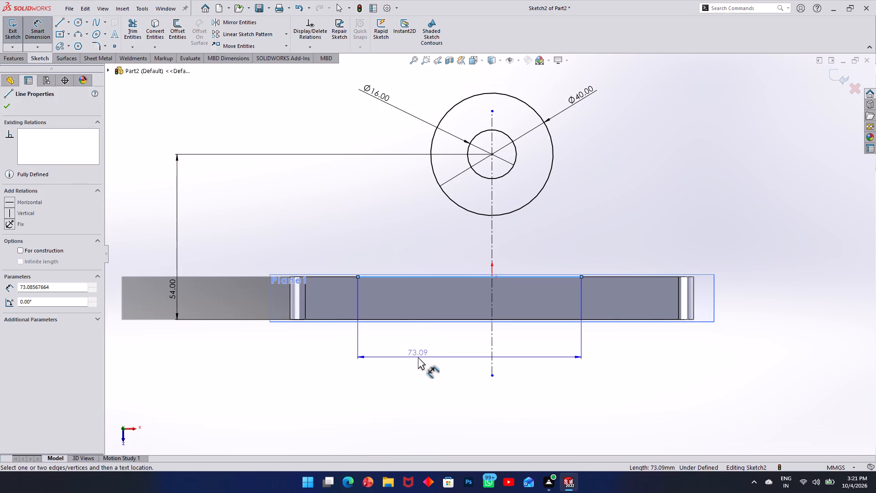
pyautogui.press('7')
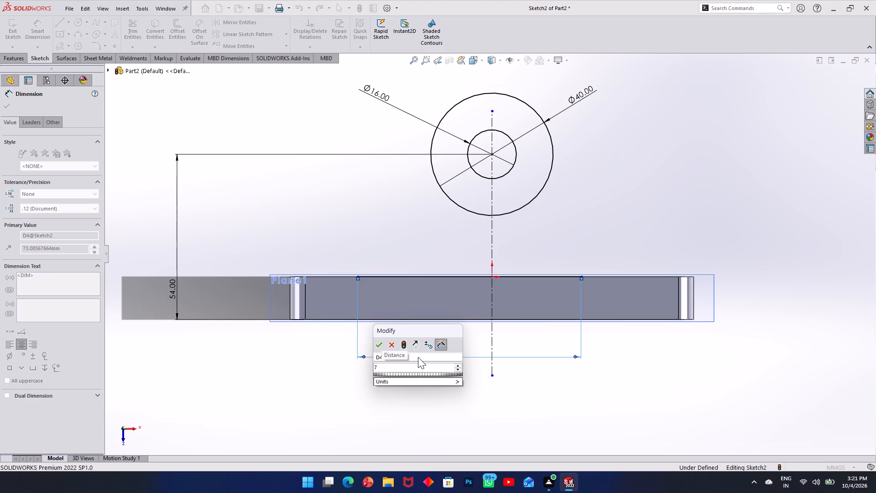
pyautogui.press('5')
pyautogui.press('Return')
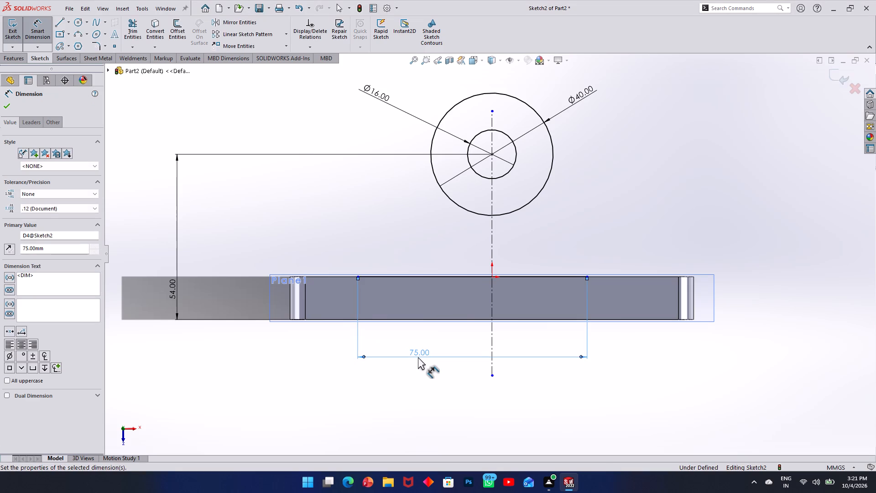
pyautogui.press('Escape')
# Make the two endpoints of the 75 mm line symmetric about the vertical centerline.
pyautogui.keyDown('ctrl'); pyautogui.click(356, 277); pyautogui.keyUp('ctrl')
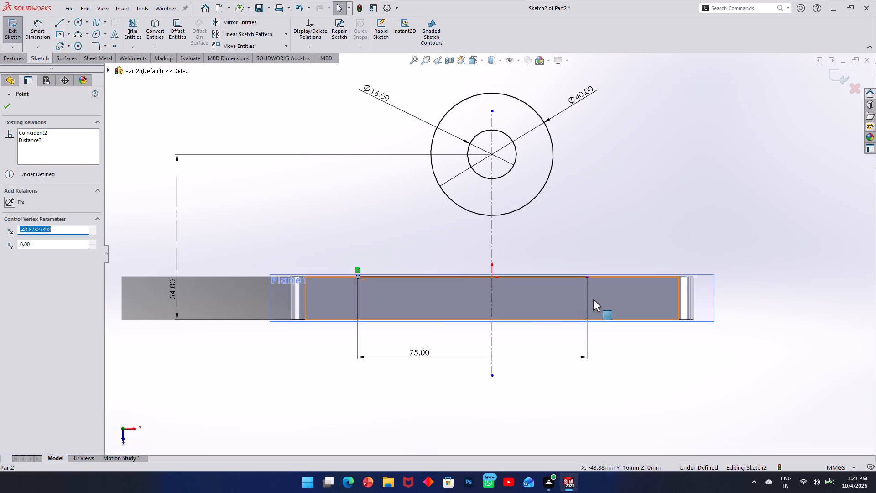
pyautogui.keyDown('ctrl'); pyautogui.click(588, 277); pyautogui.keyUp('ctrl')
pyautogui.keyDown('ctrl'); pyautogui.click(490, 241); pyautogui.keyUp('ctrl')
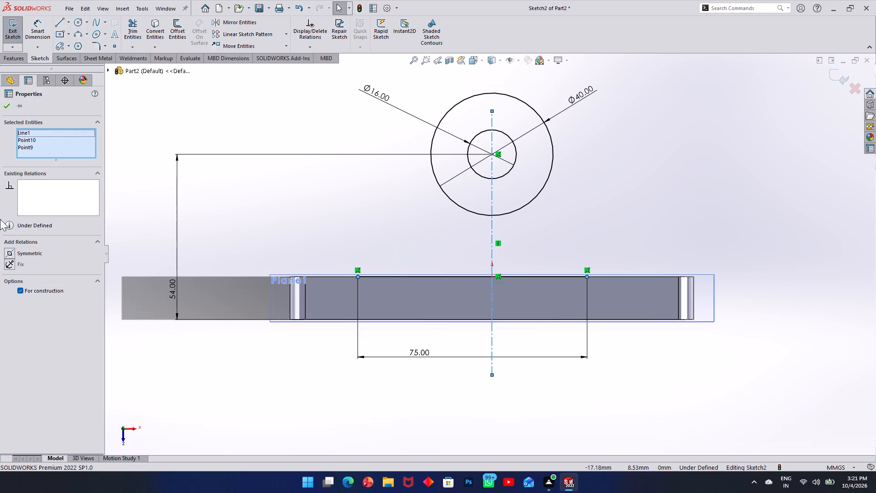
pyautogui.click(12, 253)
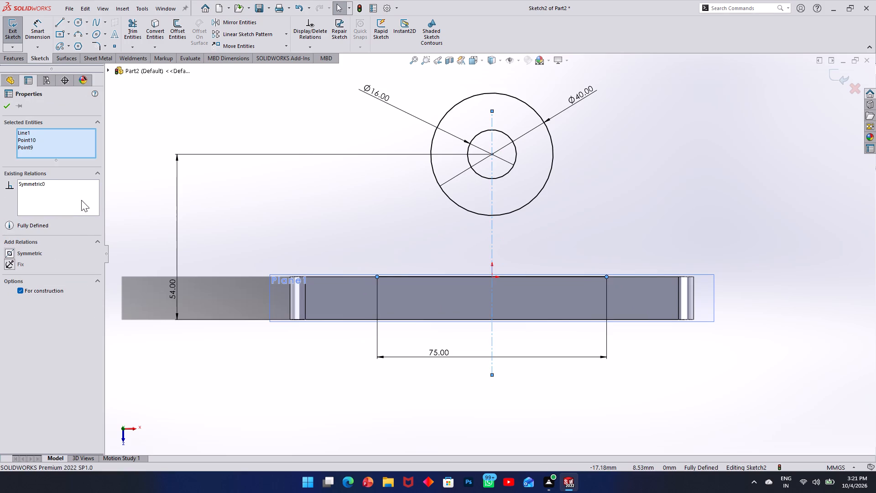
pyautogui.click(155, 213)
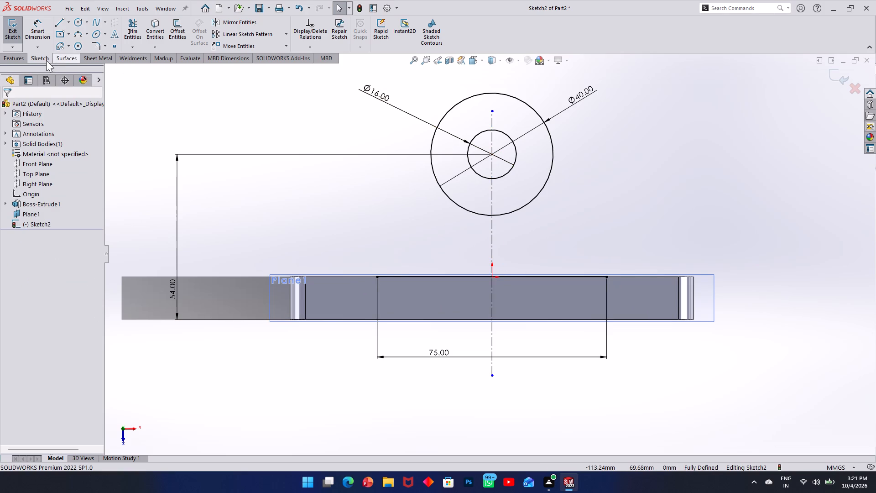
# Sketch a slanted line about 62 mm long from the left end of the 75 mm line up past the outer circle.
pyautogui.click(60, 22)
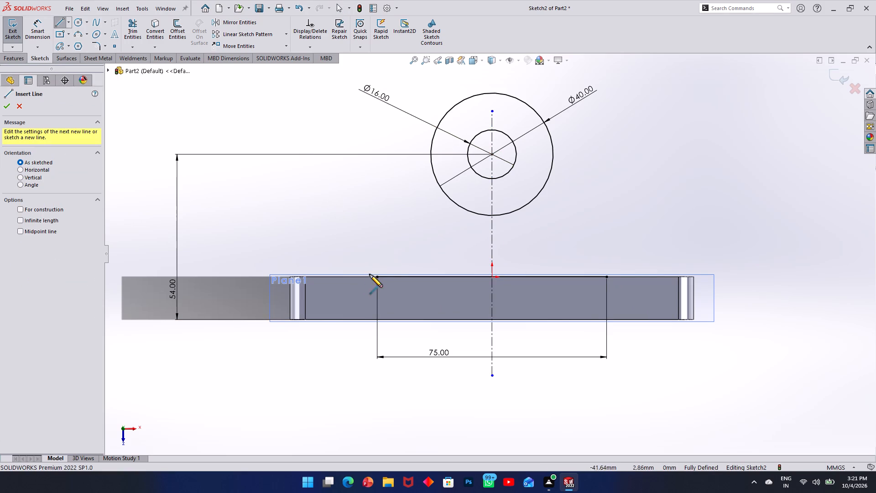
pyautogui.click(378, 277)
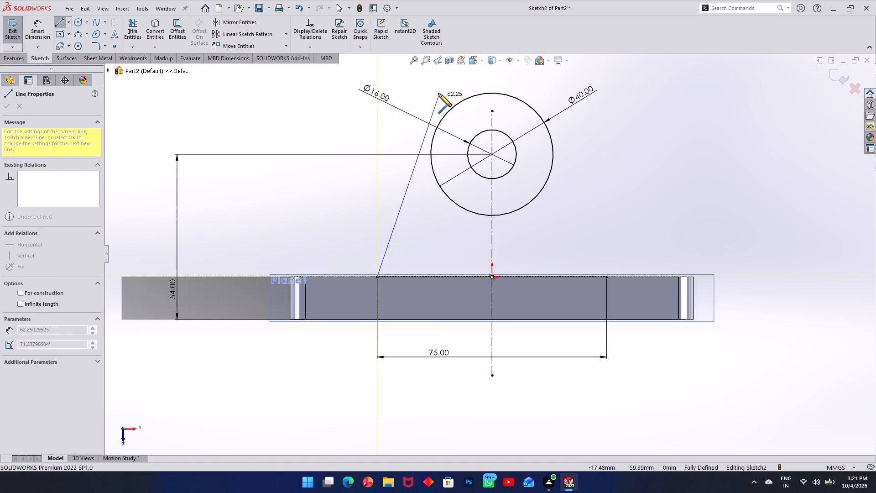
pyautogui.click(438, 94)
pyautogui.press('Escape')
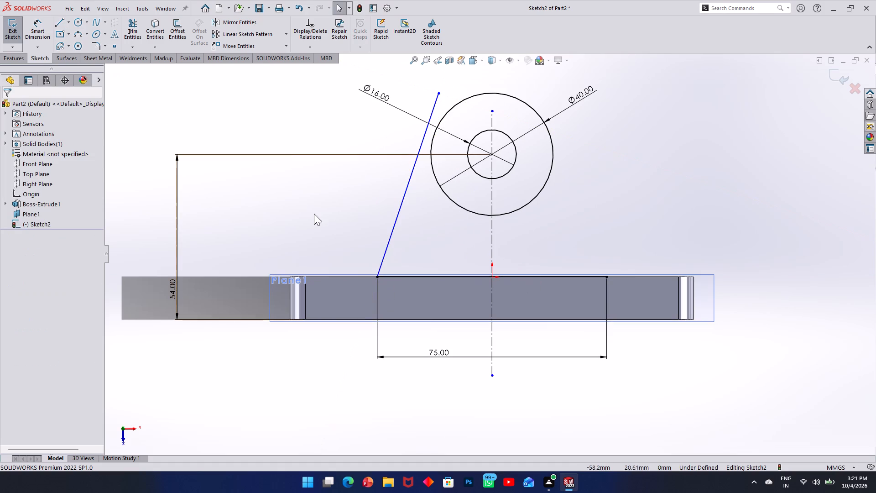
pyautogui.click(314, 212)
# Add a tangent relation between the slanted line and the 40 mm circle.
pyautogui.keyDown('ctrl'); pyautogui.click(404, 197); pyautogui.keyUp('ctrl')
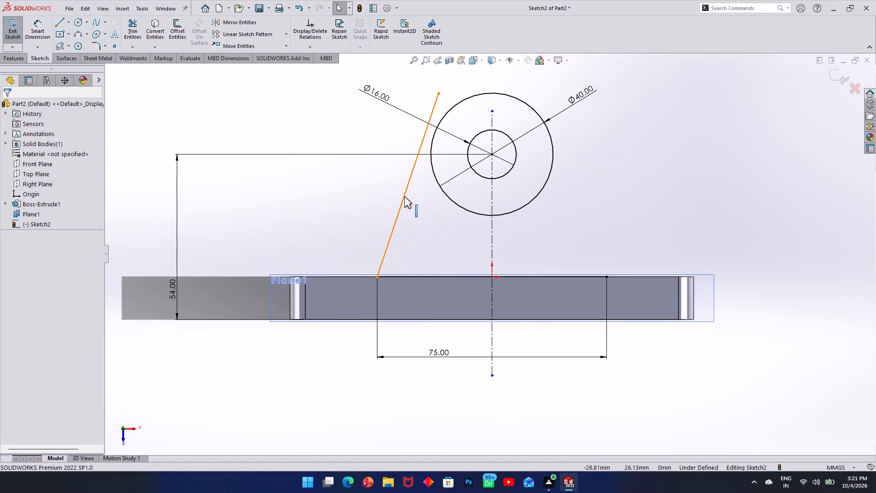
pyautogui.keyDown('ctrl'); pyautogui.click(438, 189); pyautogui.keyUp('ctrl')
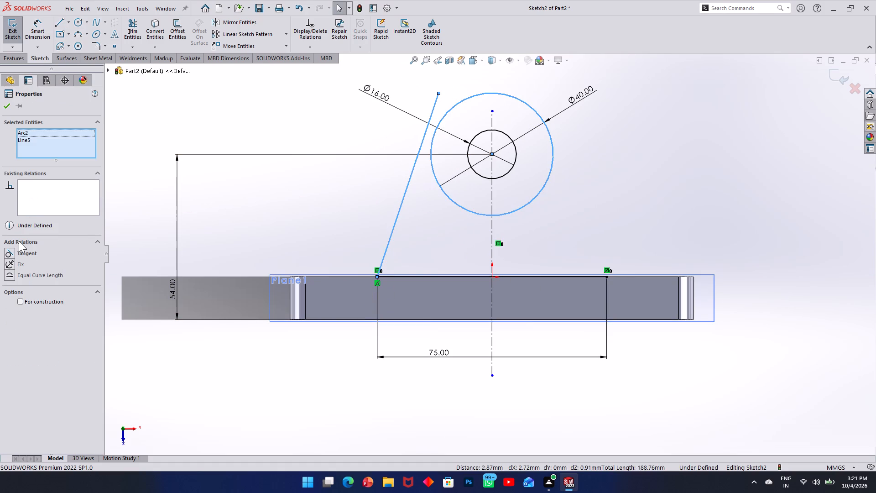
pyautogui.click(7, 255)
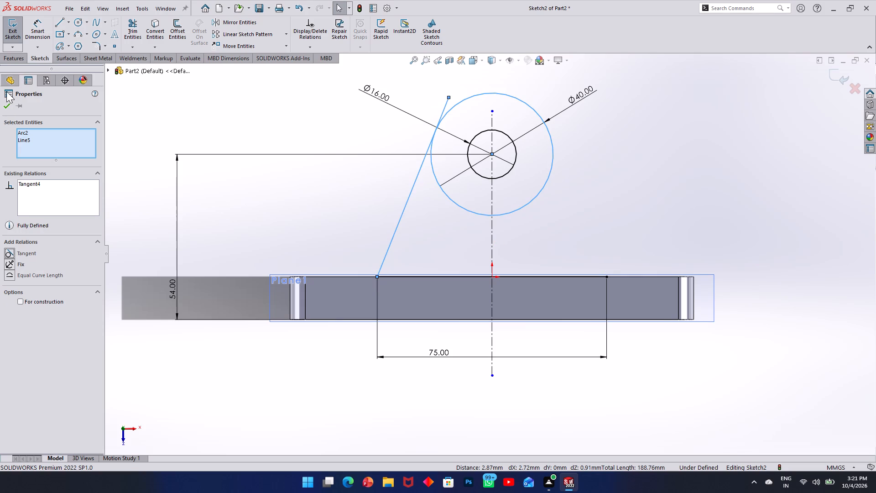
pyautogui.click(8, 102)
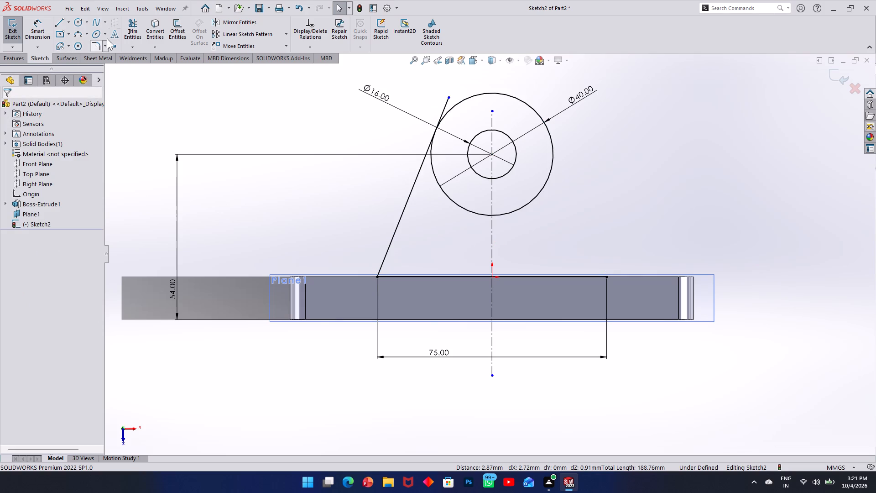
# Trim the slanted line's end beyond the tangent point and the 40 mm circle's lower arc between that line and the centerline.
pyautogui.click(134, 41)
pyautogui.click(447, 101)
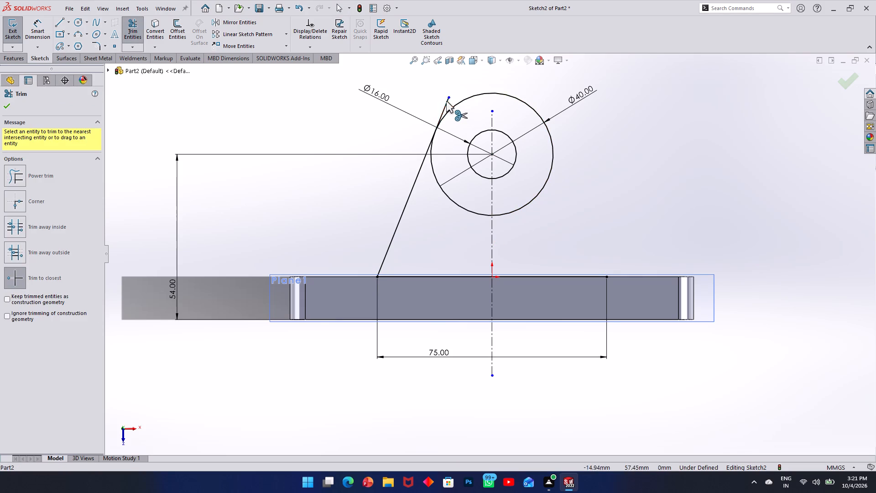
pyautogui.click(445, 194)
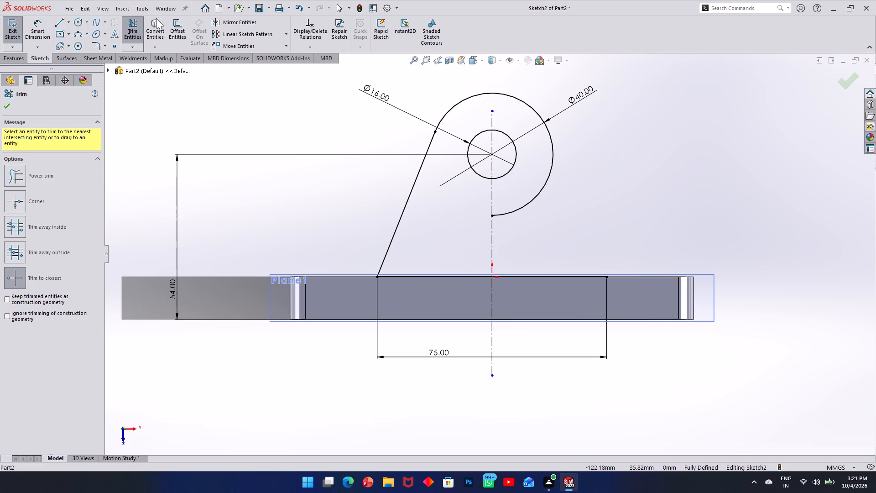
# Mirror the slanted tangent line about the vertical centerline, keeping the original.
pyautogui.click(230, 18)
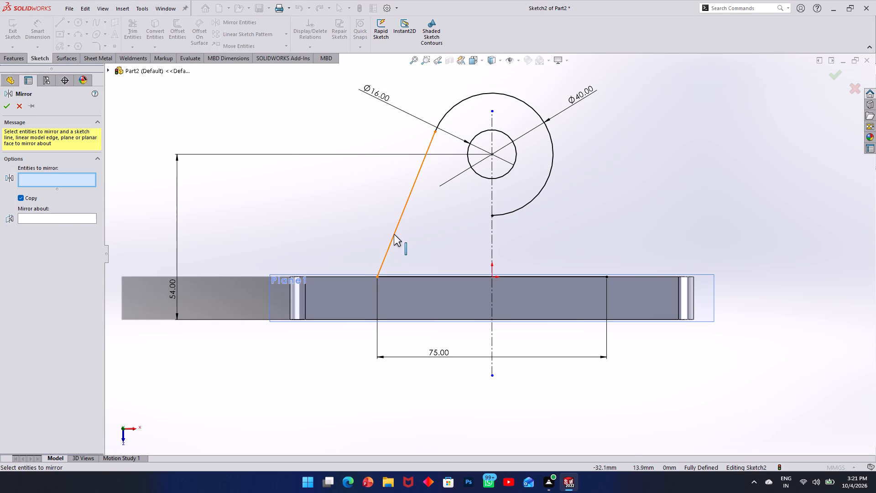
pyautogui.click(395, 236)
pyautogui.click(72, 218)
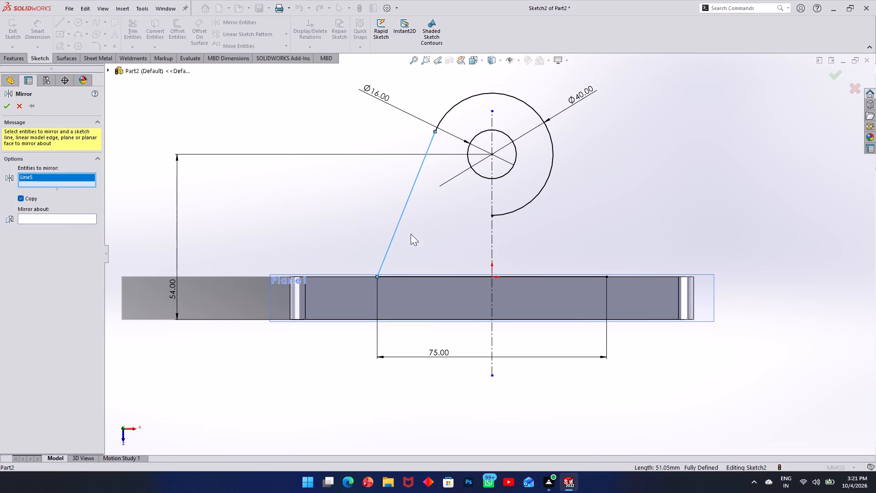
pyautogui.click(491, 245)
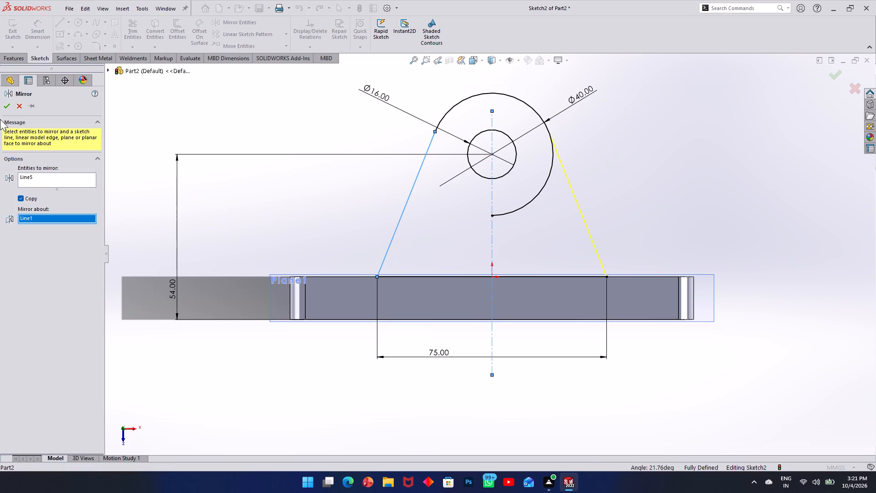
pyautogui.click(5, 102)
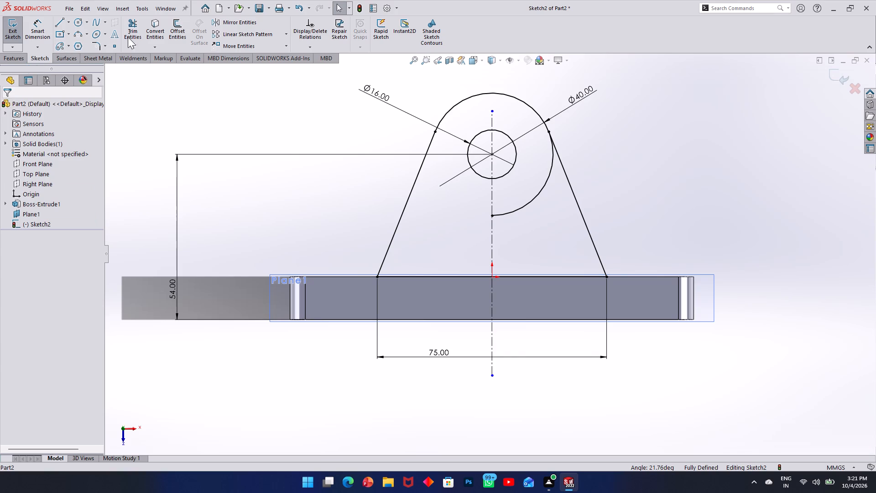
# Trim the remaining lower arc of the 40 mm circle between the centerline and the mirrored line.
pyautogui.click(128, 37)
pyautogui.click(535, 201)
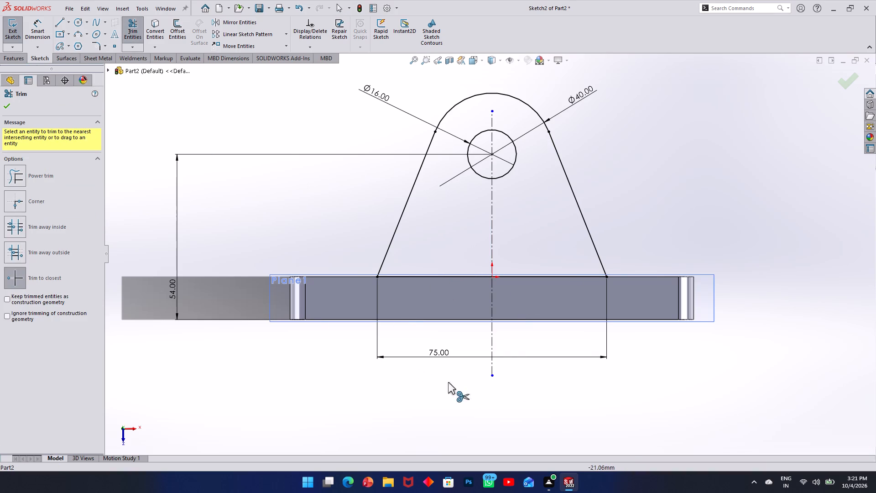
# Close the upright's sketch and extrude its profile as a blind 10 mm boss merged with the plate.
pyautogui.moveTo(630, 242); pyautogui.dragTo(589, 236, button='middle')
pyautogui.moveTo(666, 232); pyautogui.dragTo(576, 199, button='middle')
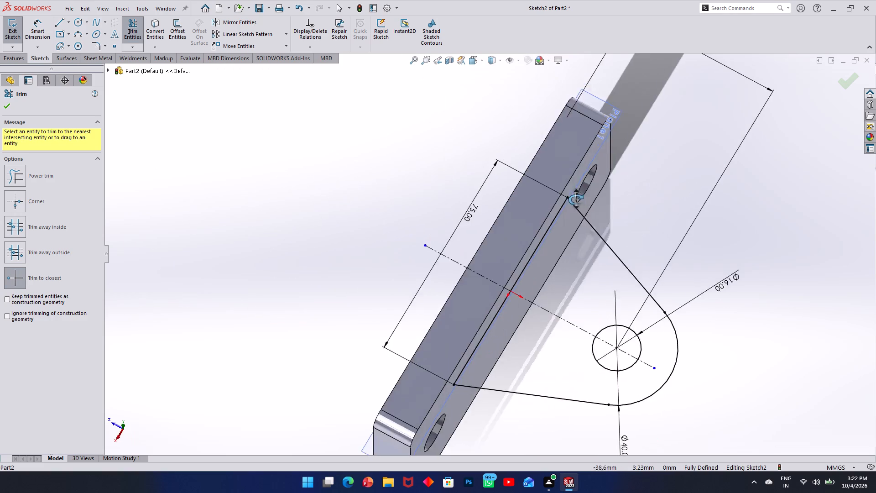
pyautogui.moveTo(576, 199); pyautogui.dragTo(506, 27, button='middle')
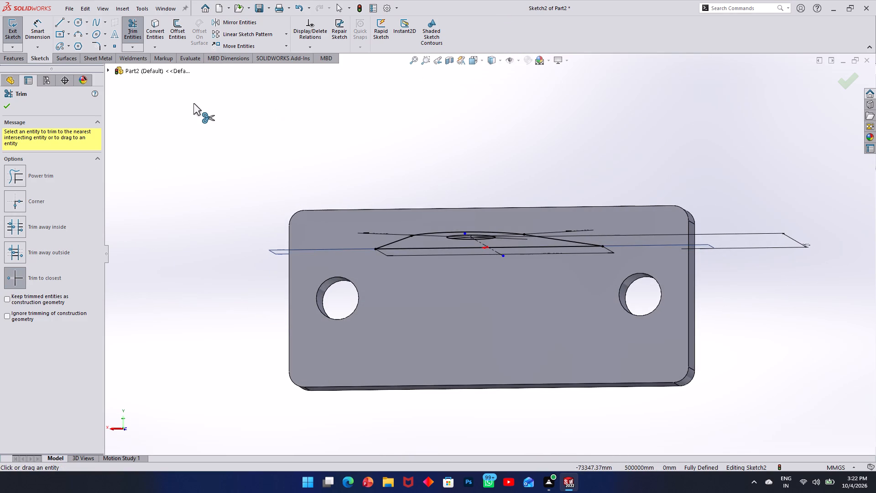
pyautogui.click(12, 21)
pyautogui.click(14, 55)
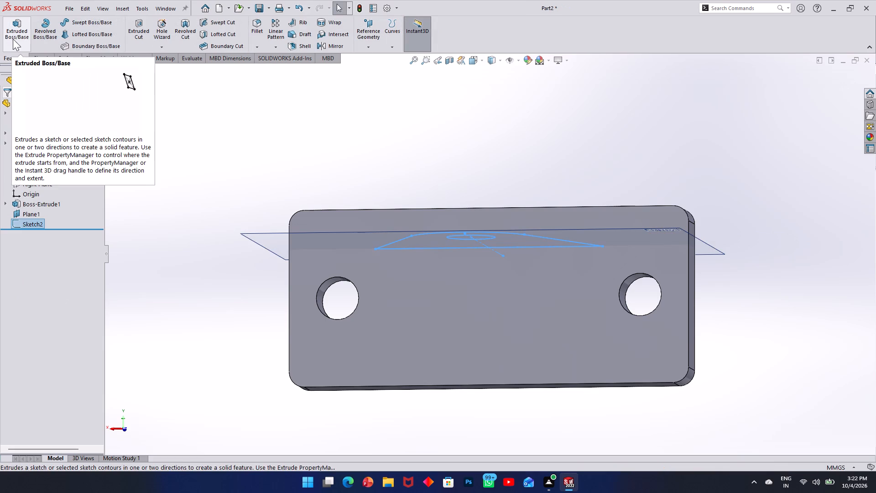
pyautogui.click(13, 36)
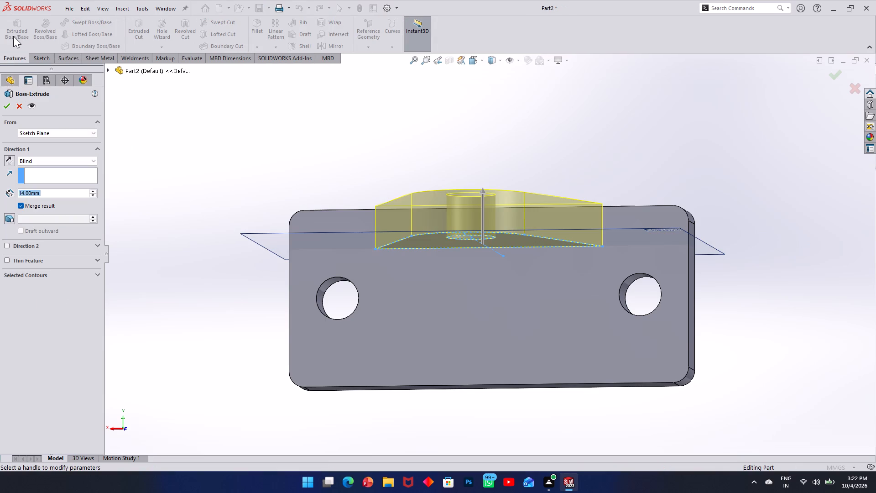
pyautogui.write('10')
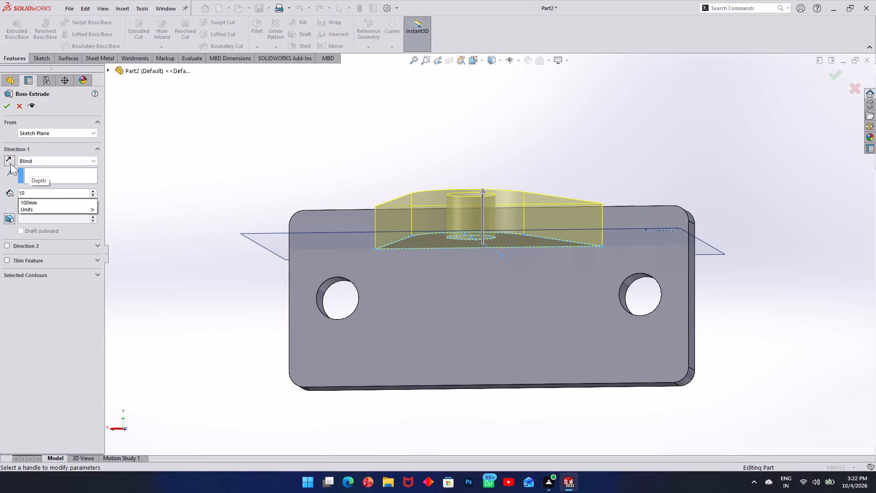
pyautogui.click(138, 153)
pyautogui.moveTo(272, 156); pyautogui.dragTo(262, 193, button='middle')
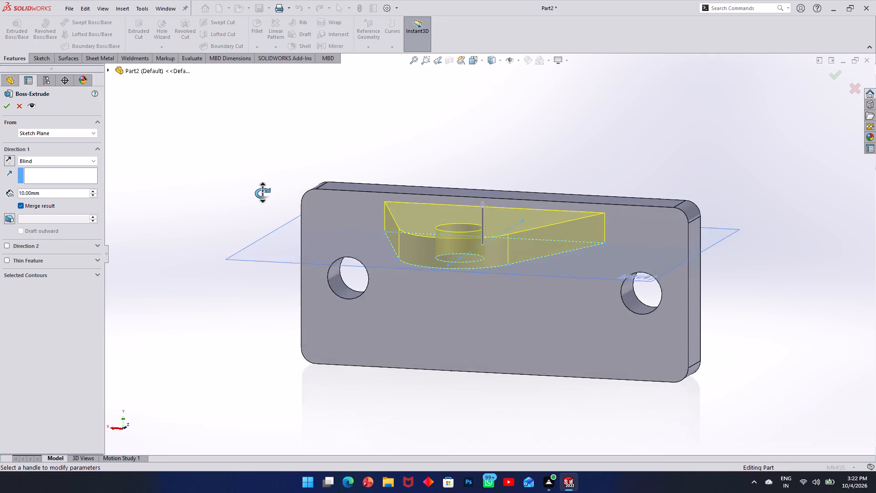
pyautogui.moveTo(262, 193); pyautogui.dragTo(262, 193, button='middle')
pyautogui.keyDown('ctrl'); pyautogui.scroll(-1, 262, 193); pyautogui.keyUp('ctrl')
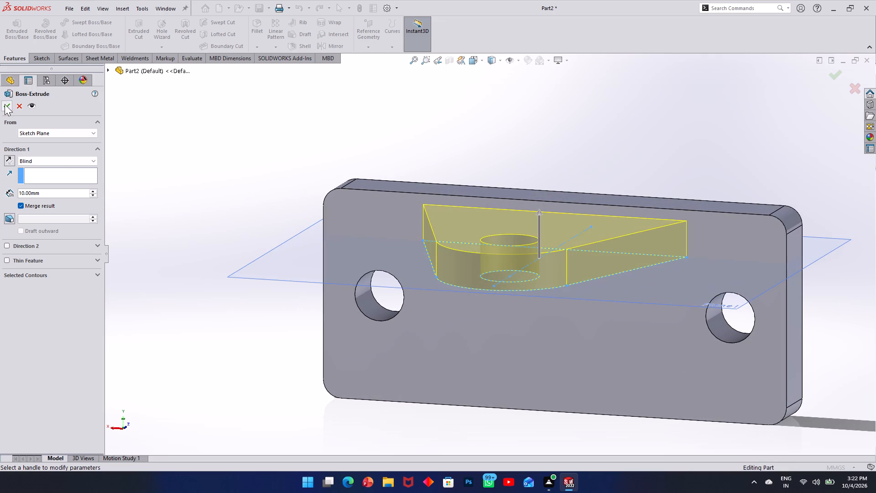
pyautogui.click(5, 104)
pyautogui.click(170, 178)
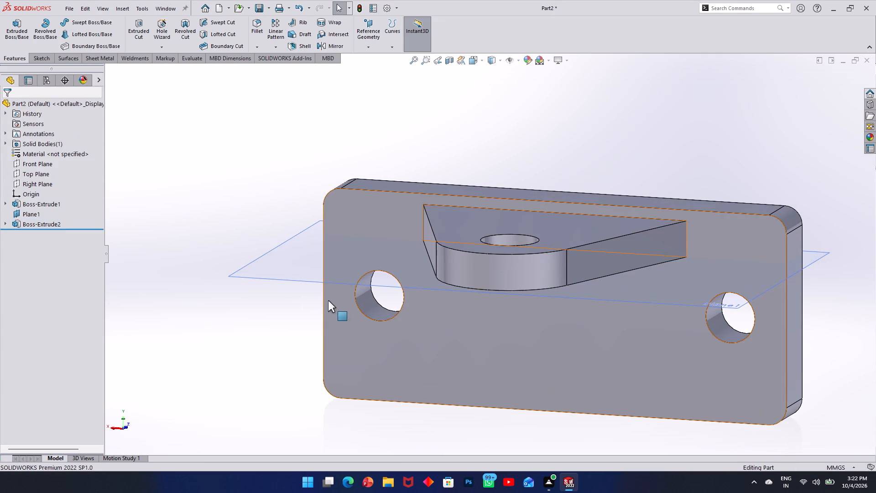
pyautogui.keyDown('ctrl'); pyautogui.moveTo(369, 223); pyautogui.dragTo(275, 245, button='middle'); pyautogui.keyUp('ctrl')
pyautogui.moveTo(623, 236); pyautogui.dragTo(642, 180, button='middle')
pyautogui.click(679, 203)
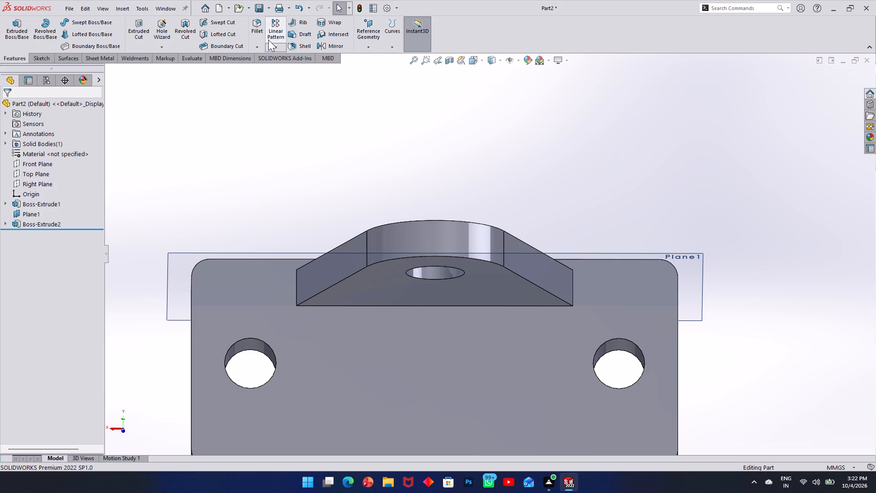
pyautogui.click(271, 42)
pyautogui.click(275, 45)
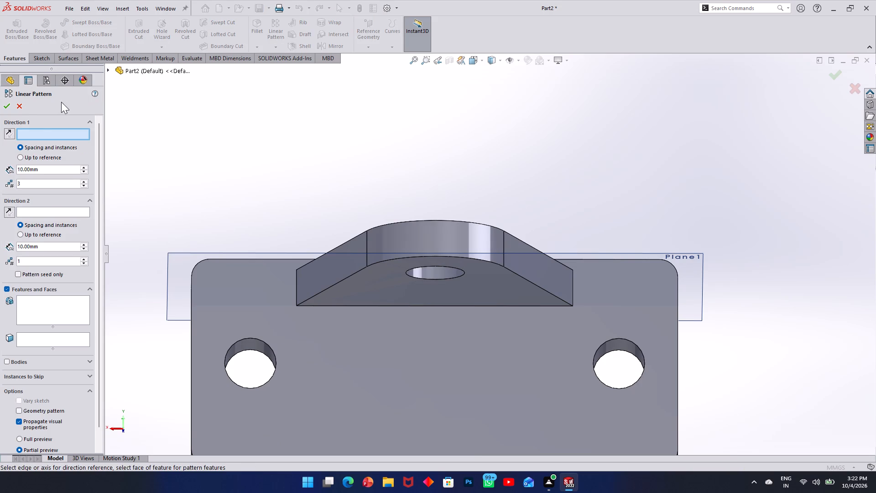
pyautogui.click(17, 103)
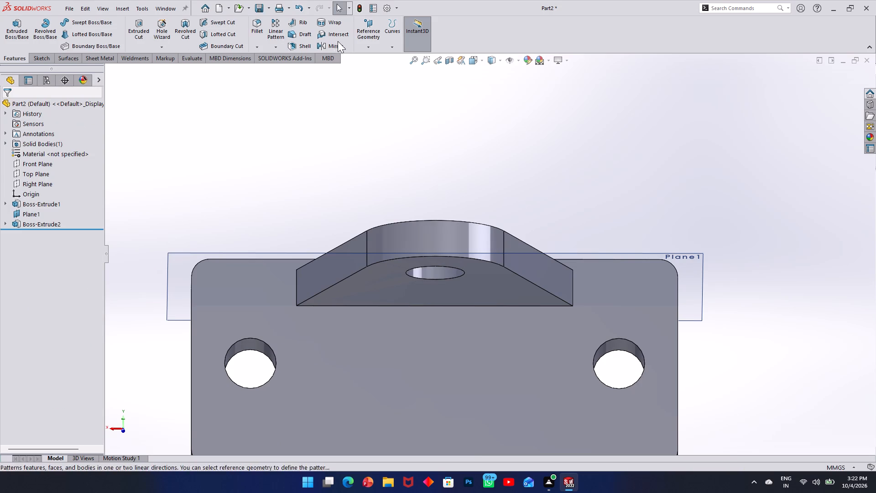
# Mirror the Boss-Extrude2 upright about the Top Plane to make a second, matching upright on the plate.
pyautogui.click(326, 43)
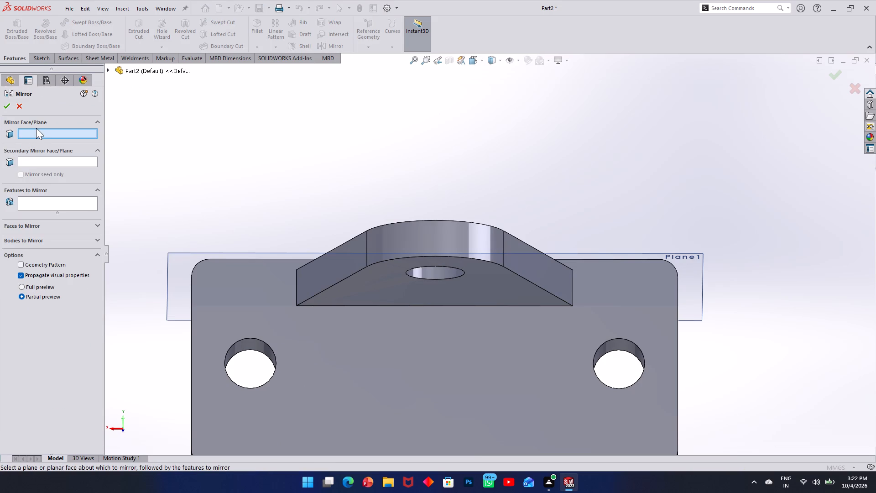
pyautogui.click(109, 67)
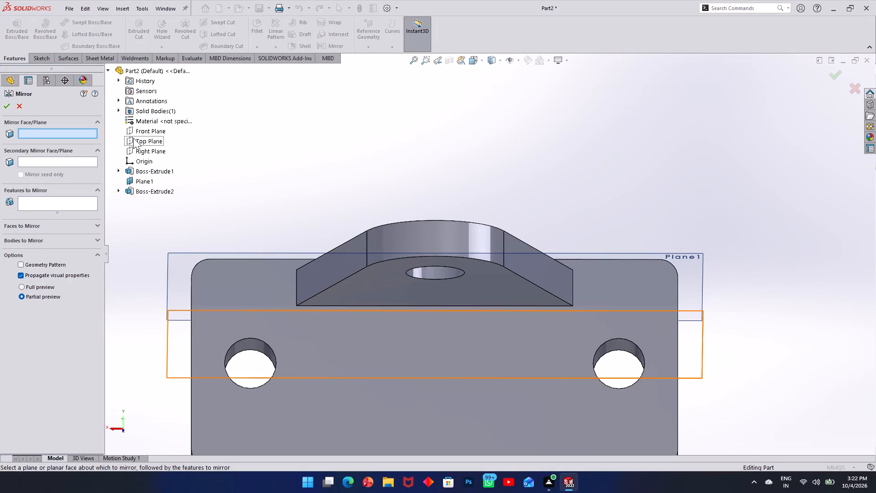
pyautogui.click(134, 138)
pyautogui.moveTo(417, 162); pyautogui.dragTo(410, 193, button='middle')
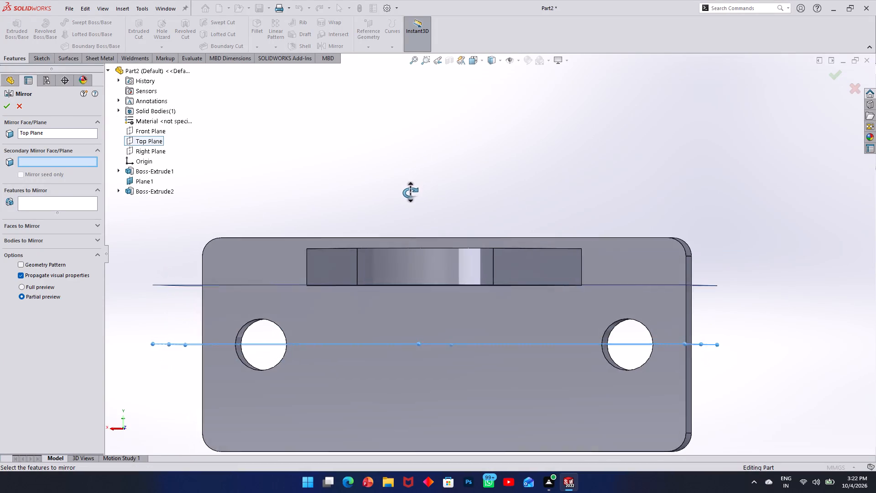
pyautogui.moveTo(410, 193); pyautogui.dragTo(410, 194, button='middle')
pyautogui.click(31, 203)
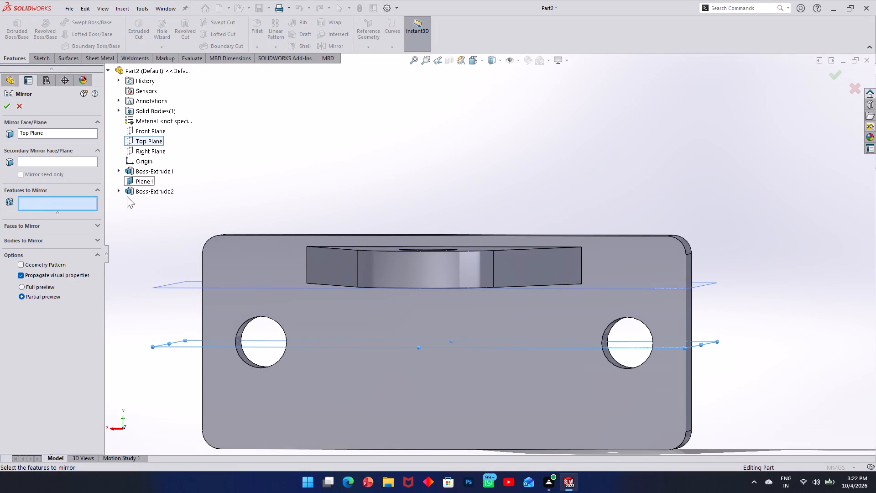
pyautogui.click(157, 192)
pyautogui.moveTo(479, 206); pyautogui.dragTo(483, 170, button='middle')
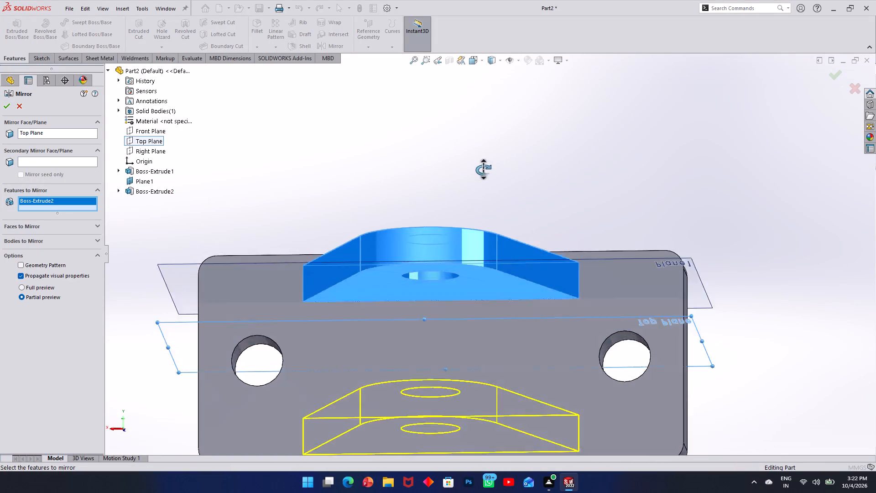
pyautogui.moveTo(483, 170); pyautogui.dragTo(489, 123, button='middle')
pyautogui.click(7, 109)
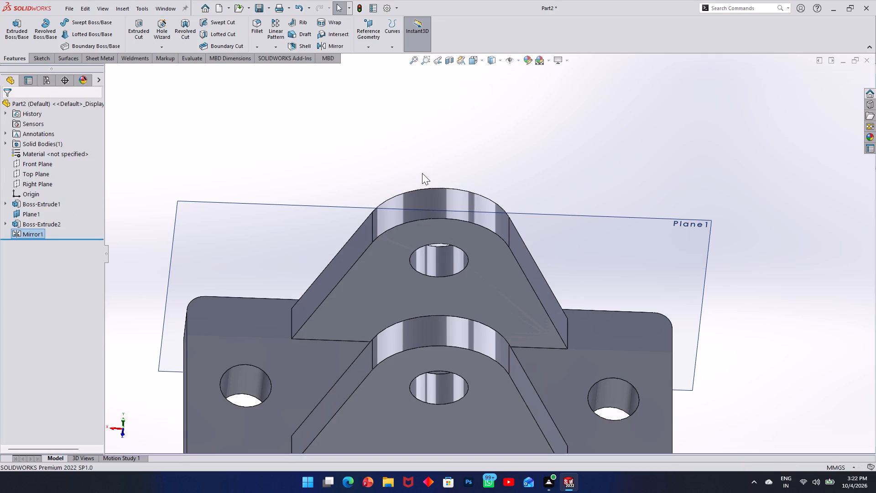
pyautogui.click(428, 172)
# Hide the reference plane Plane1.
pyautogui.keyDown('ctrl'); pyautogui.moveTo(558, 192); pyautogui.dragTo(546, 105, button='middle'); pyautogui.keyUp('ctrl')
pyautogui.moveTo(576, 252); pyautogui.dragTo(575, 252, button='middle')
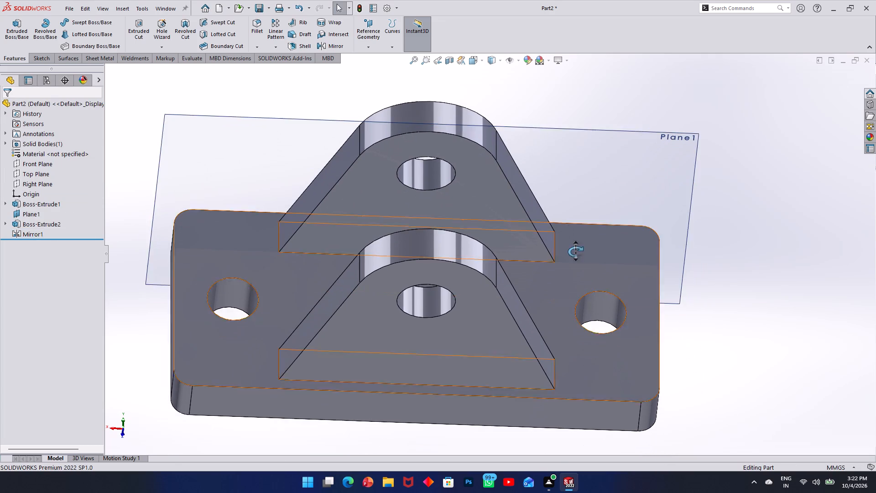
pyautogui.moveTo(575, 252); pyautogui.dragTo(565, 242, button='middle')
pyautogui.rightClick(608, 136)
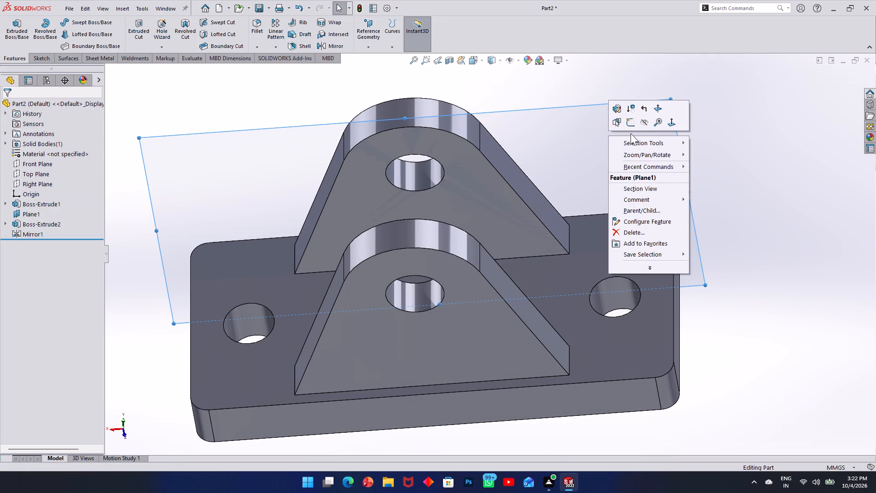
pyautogui.click(639, 124)
pyautogui.click(824, 240)
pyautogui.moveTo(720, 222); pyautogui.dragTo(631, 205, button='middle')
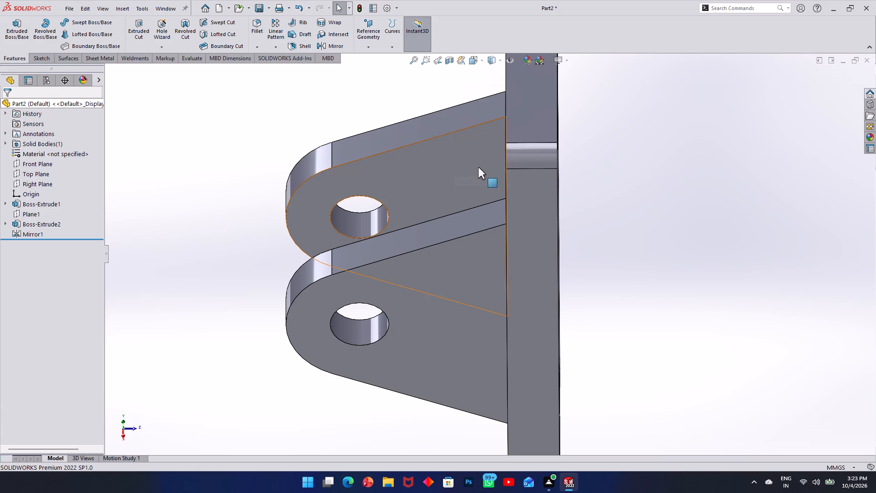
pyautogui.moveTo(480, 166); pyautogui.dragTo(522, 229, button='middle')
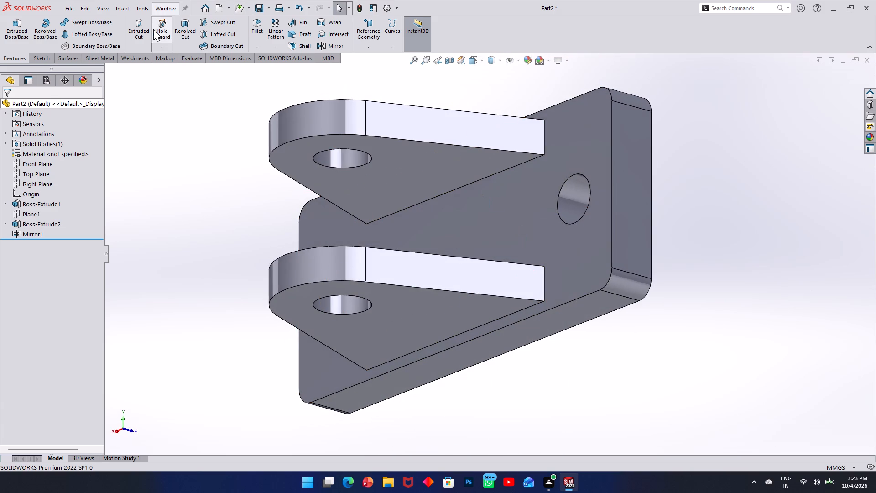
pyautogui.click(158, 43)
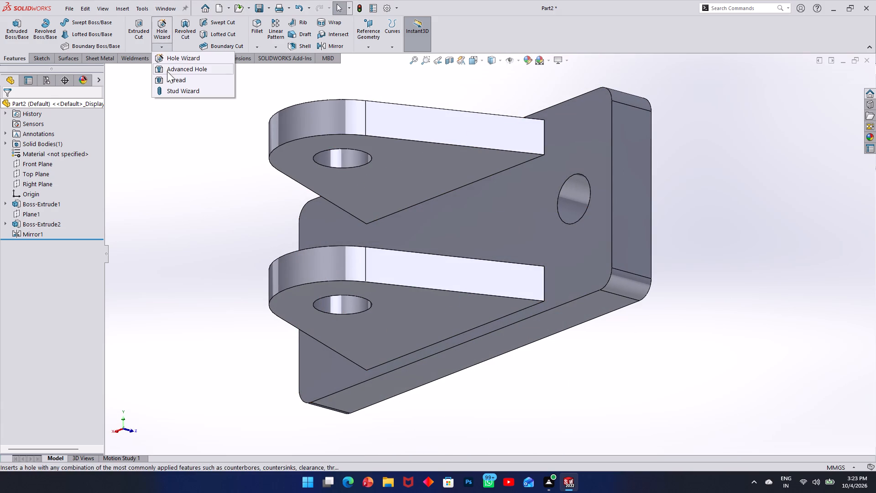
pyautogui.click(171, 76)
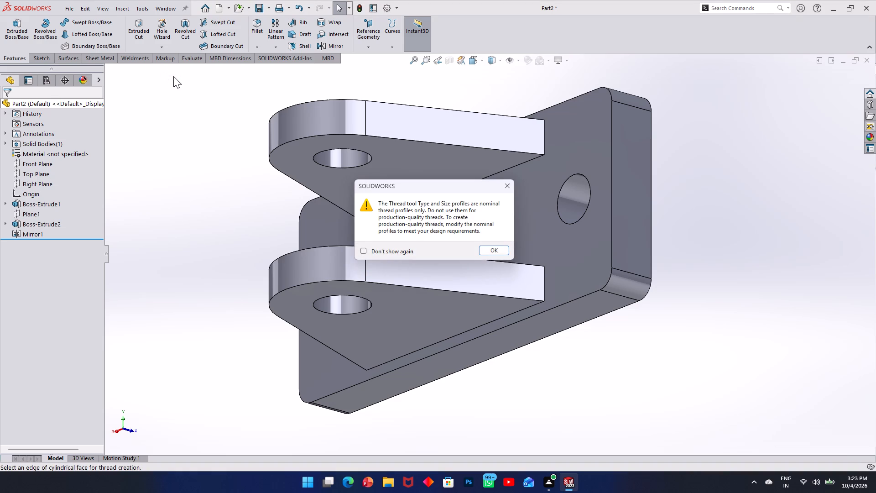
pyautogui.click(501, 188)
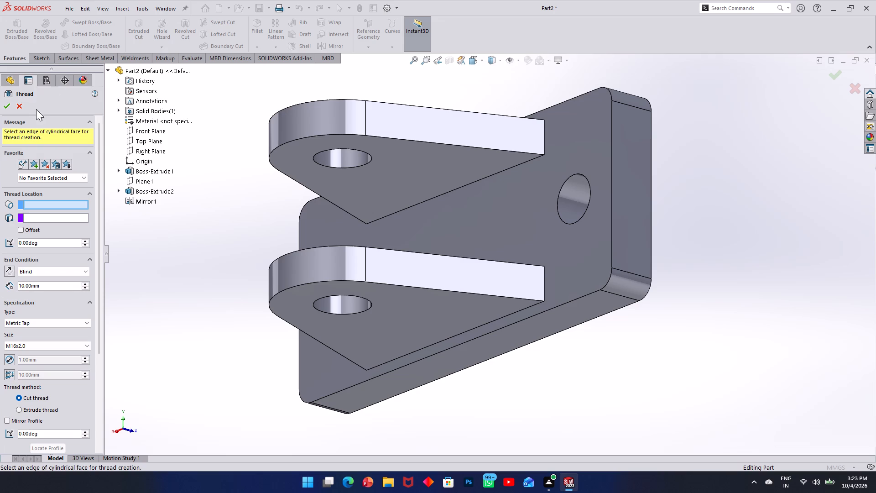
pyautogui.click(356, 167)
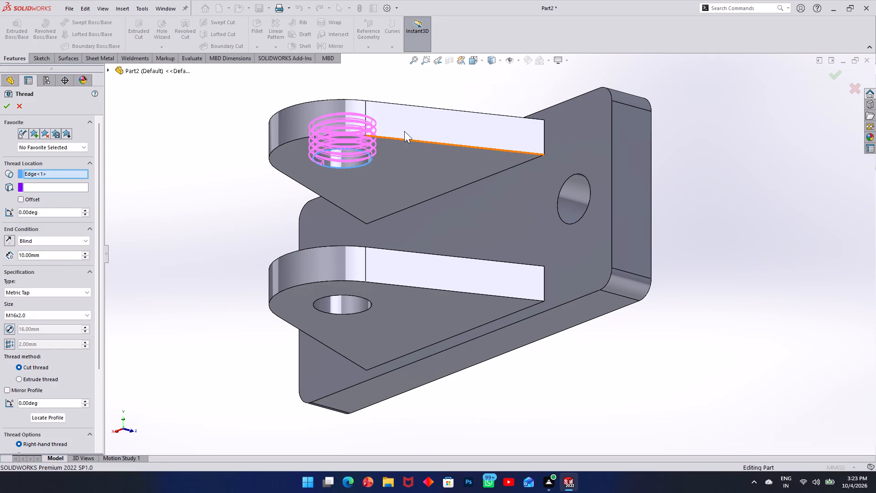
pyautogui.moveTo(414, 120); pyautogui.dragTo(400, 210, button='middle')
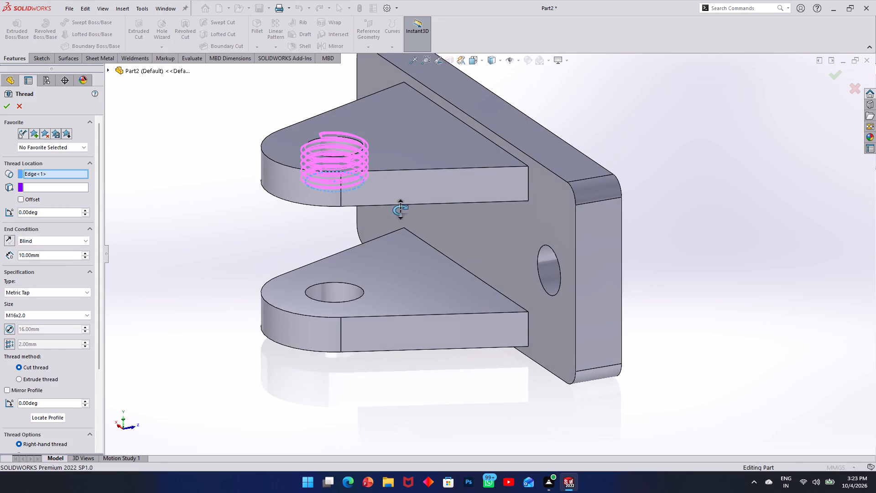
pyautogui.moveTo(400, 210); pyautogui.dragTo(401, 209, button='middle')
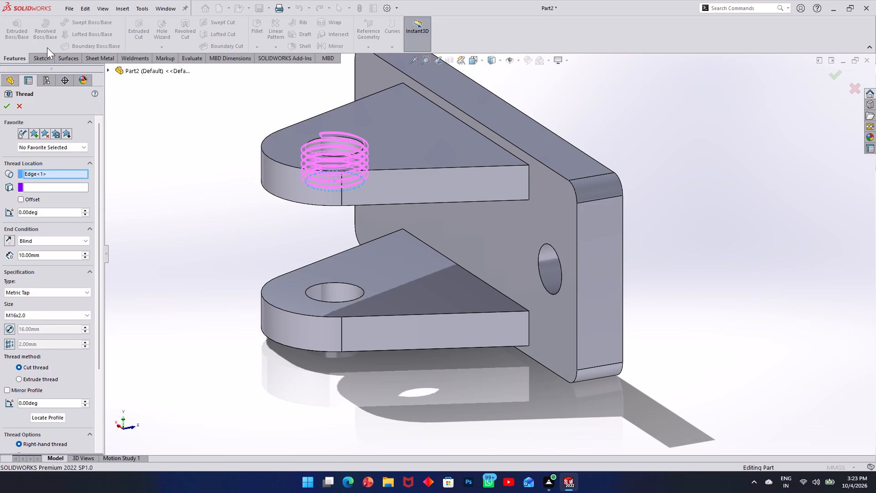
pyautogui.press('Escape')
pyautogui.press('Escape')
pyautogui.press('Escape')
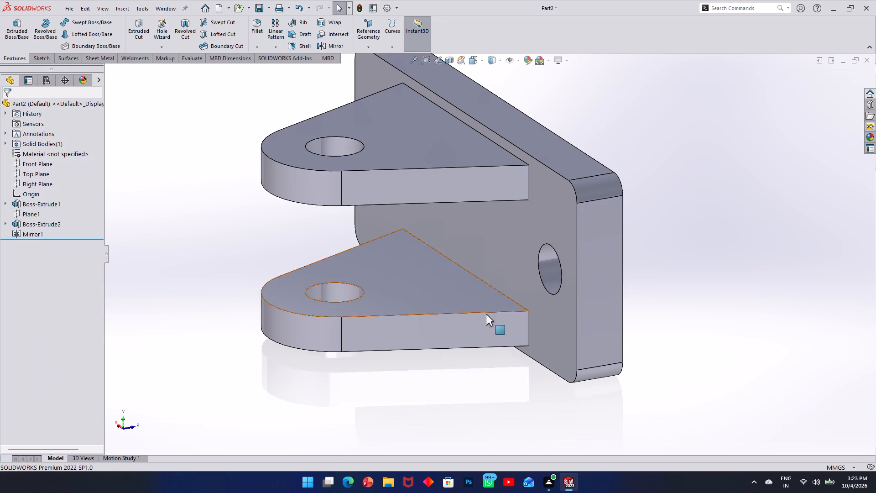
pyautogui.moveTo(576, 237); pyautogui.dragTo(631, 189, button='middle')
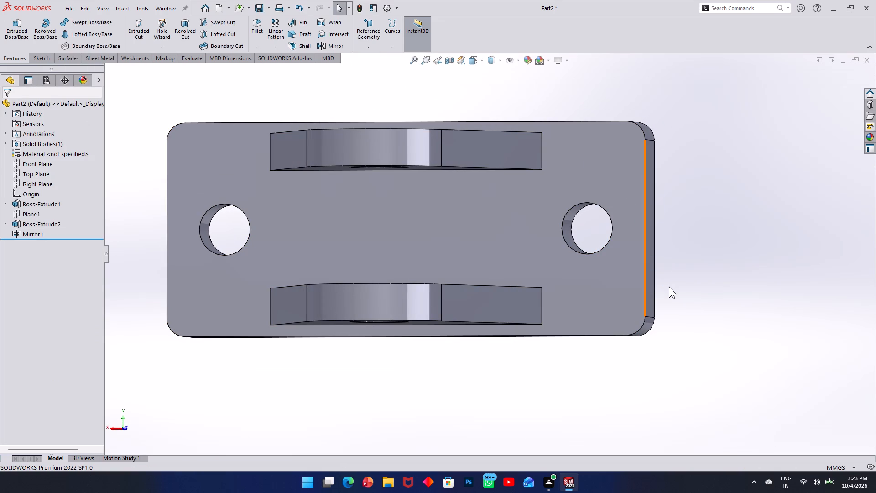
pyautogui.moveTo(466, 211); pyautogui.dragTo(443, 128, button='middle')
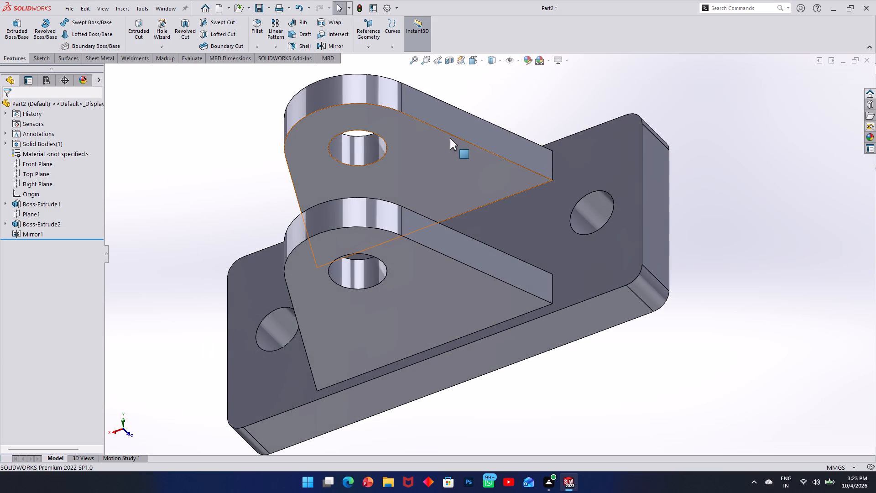
# Start saving the part and create and open a new folder named "jack assembly" inside the oct4 internship folder.
pyautogui.hotkey('ctrl', 's')
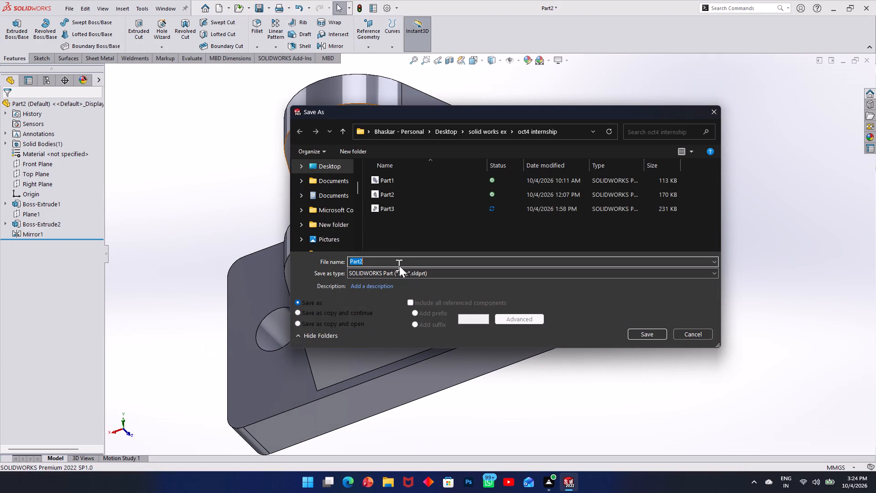
pyautogui.click(349, 150)
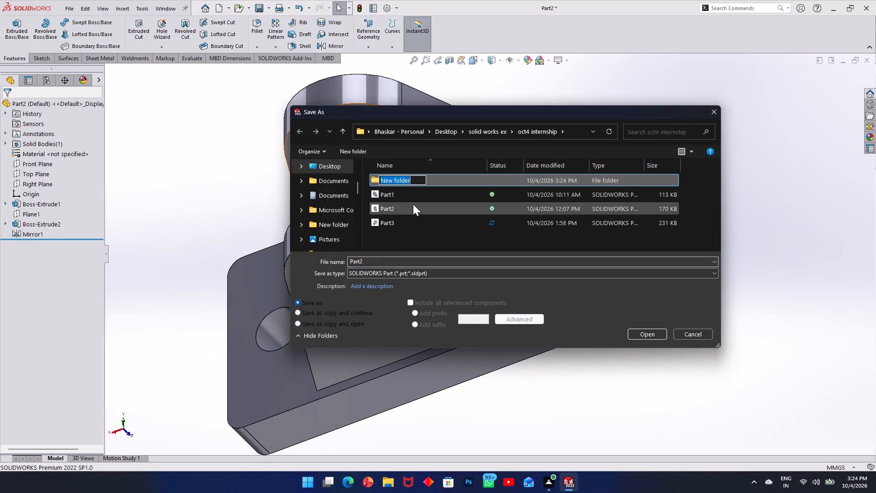
pyautogui.write('jack')
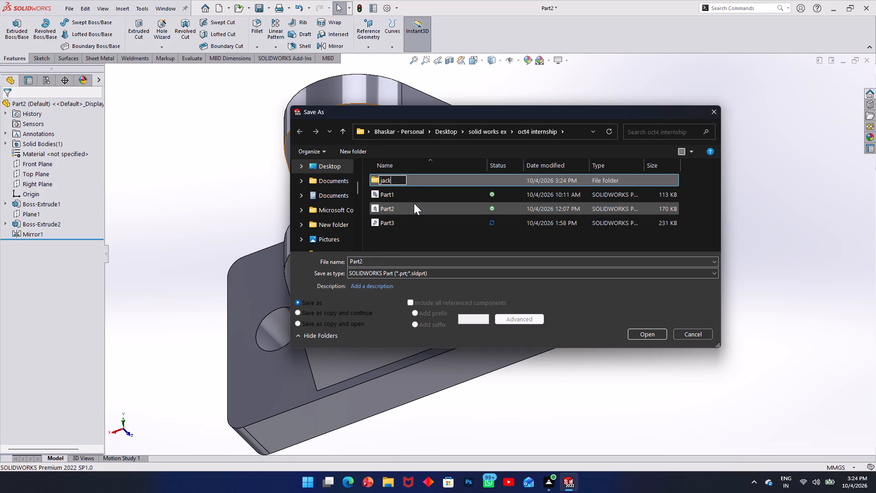
pyautogui.press('space')
pyautogui.write('ass')
pyautogui.press('w')
pyautogui.press('BackSpace')
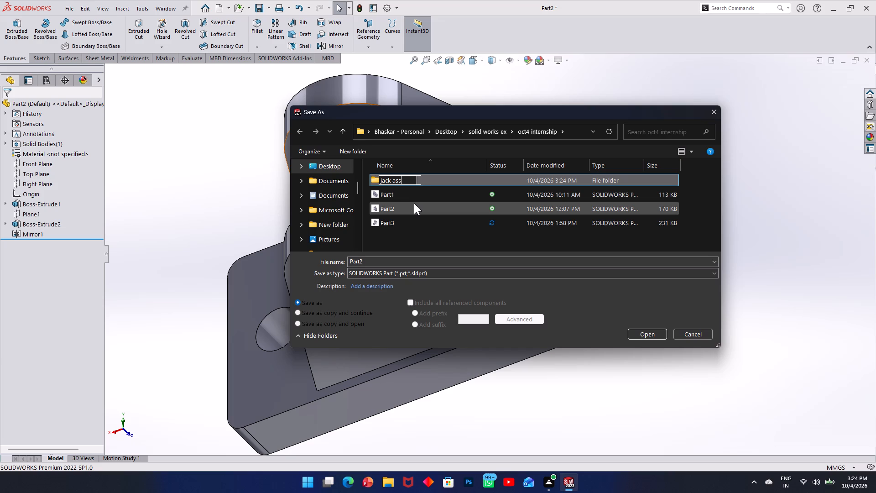
pyautogui.write('embly')
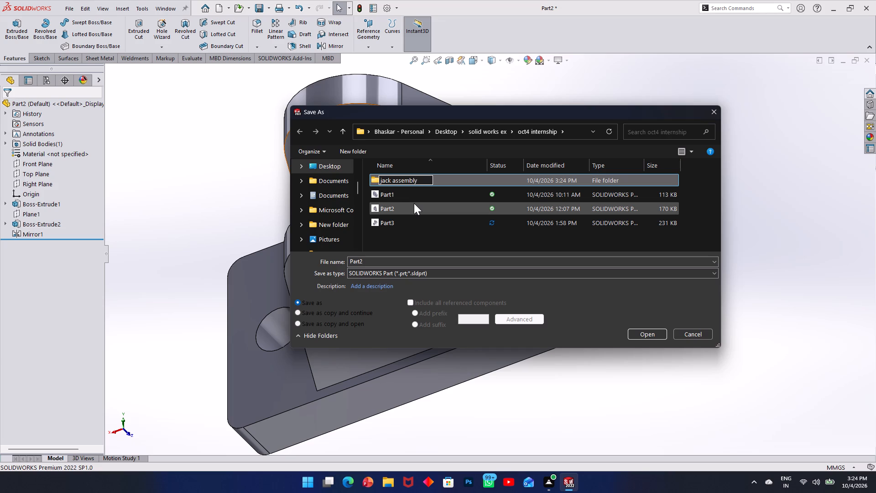
pyautogui.press('Return')
pyautogui.doubleClick(427, 179)
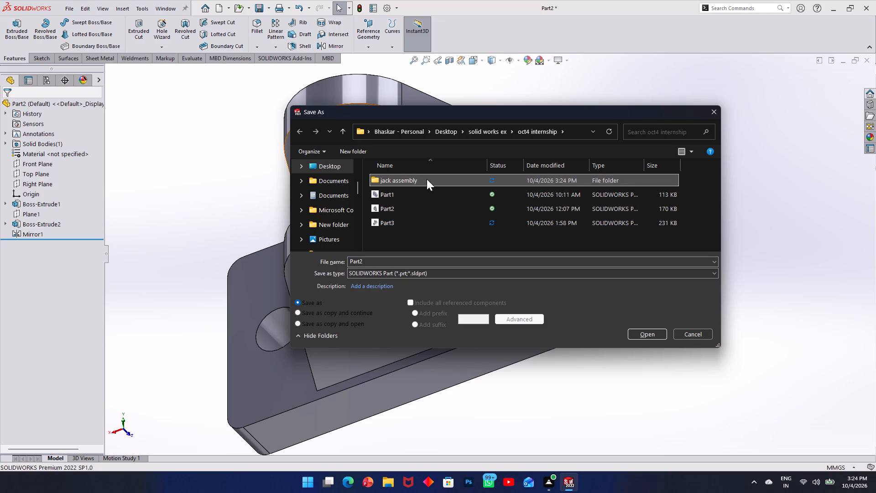
# Save the part in the jack assembly folder under the file name "body" as a SOLIDWORKS Part.
pyautogui.moveTo(395, 258); pyautogui.dragTo(327, 257)
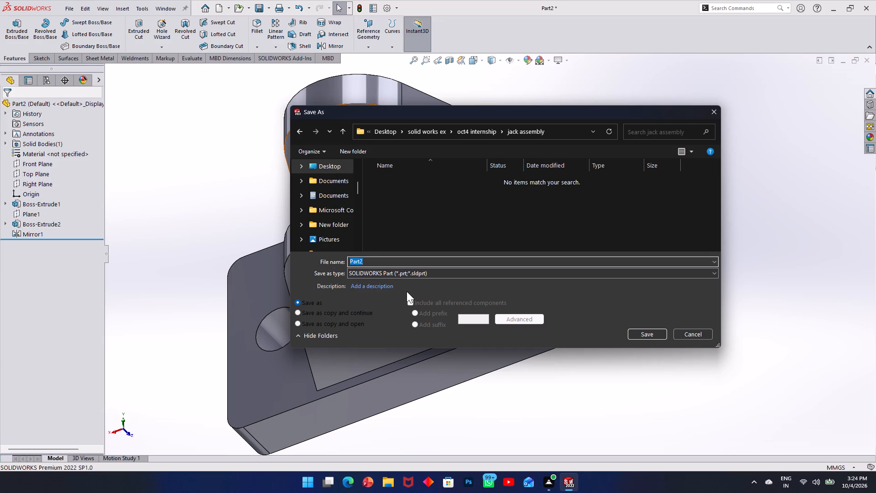
pyautogui.write('no')
pyautogui.write('dy')
pyautogui.press('BackSpace')
pyautogui.press('BackSpace')
pyautogui.press('BackSpace')
pyautogui.press('BackSpace')
pyautogui.press('BackSpace')
pyautogui.press('BackSpace')
pyautogui.press('BackSpace')
pyautogui.press('BackSpace')
pyautogui.press('BackSpace')
pyautogui.write('body')
pyautogui.press('Return')
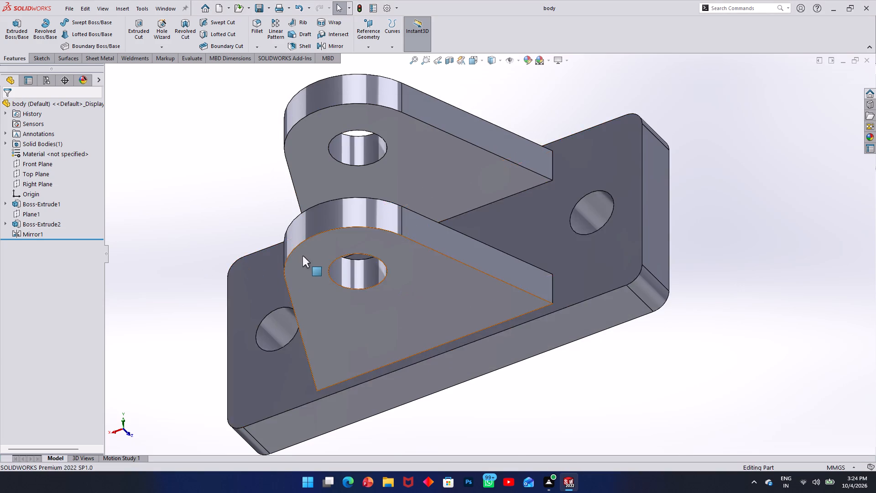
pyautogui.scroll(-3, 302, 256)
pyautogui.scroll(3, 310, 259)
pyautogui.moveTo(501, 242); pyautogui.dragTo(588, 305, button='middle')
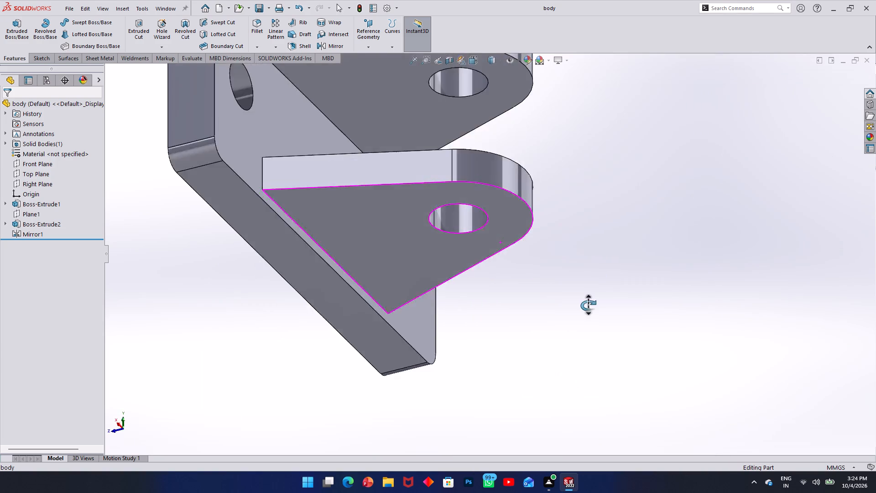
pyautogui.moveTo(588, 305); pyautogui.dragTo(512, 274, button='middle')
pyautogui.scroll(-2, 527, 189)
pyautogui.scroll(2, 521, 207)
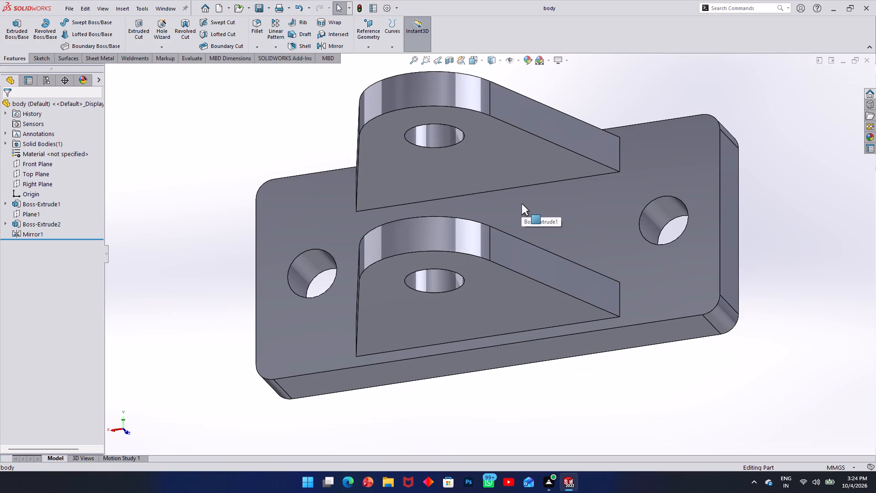
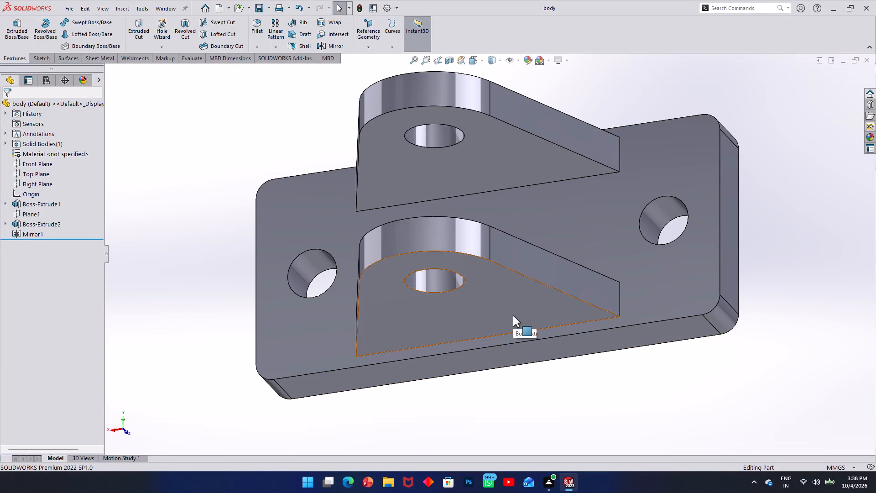
# Save the finished two-upright bracket part.
pyautogui.scroll(-2, 513, 315)
pyautogui.scroll(2, 513, 315)
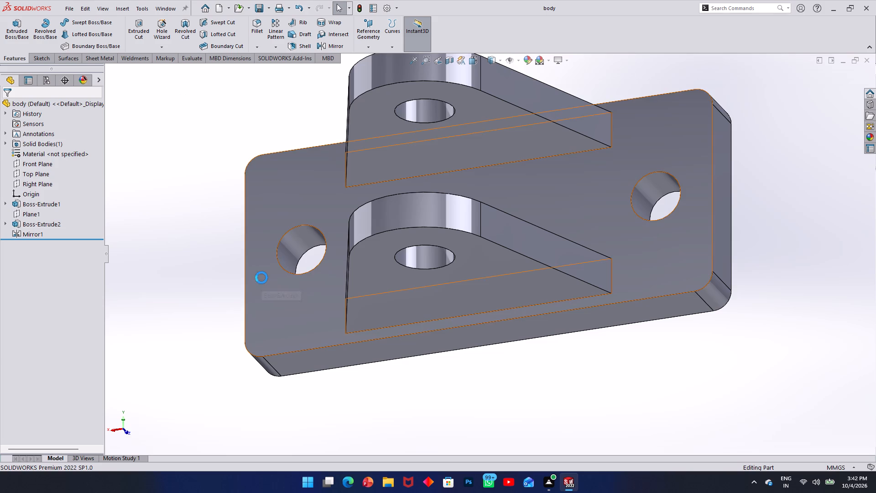
pyautogui.hotkey('ctrl', 's')
# Create a new part document.
pyautogui.click(68, 12)
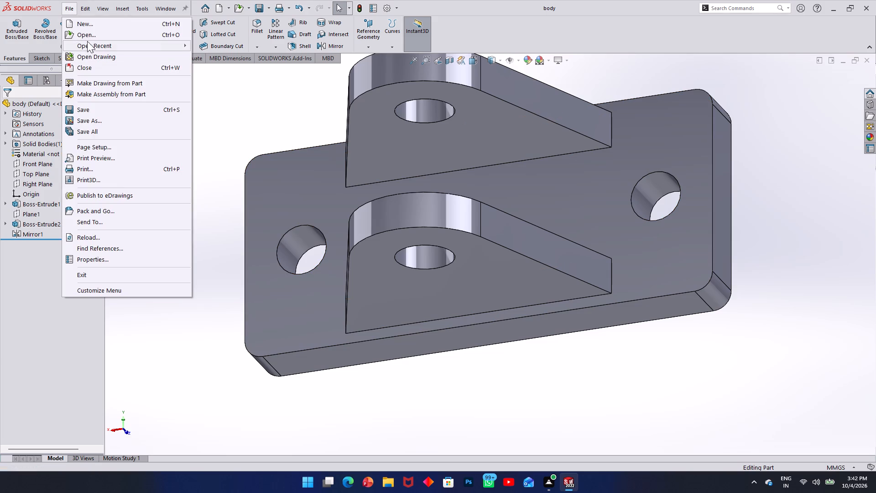
pyautogui.click(89, 26)
pyautogui.click(235, 229)
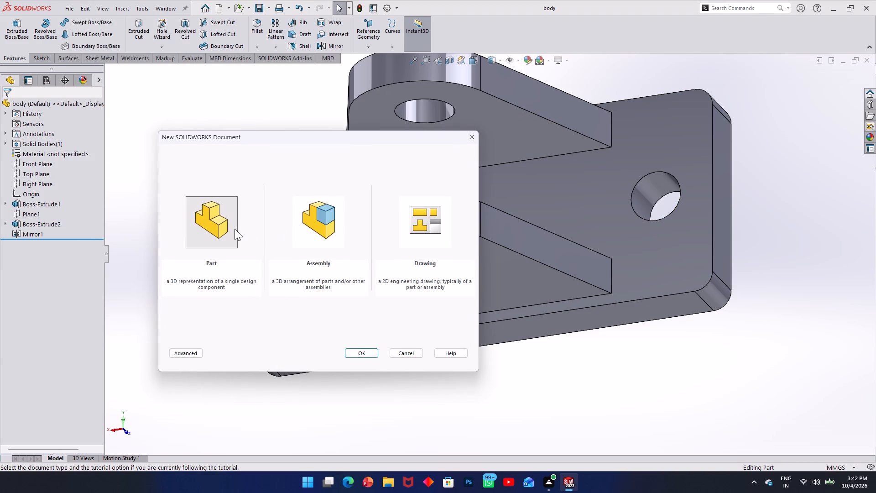
pyautogui.click(363, 350)
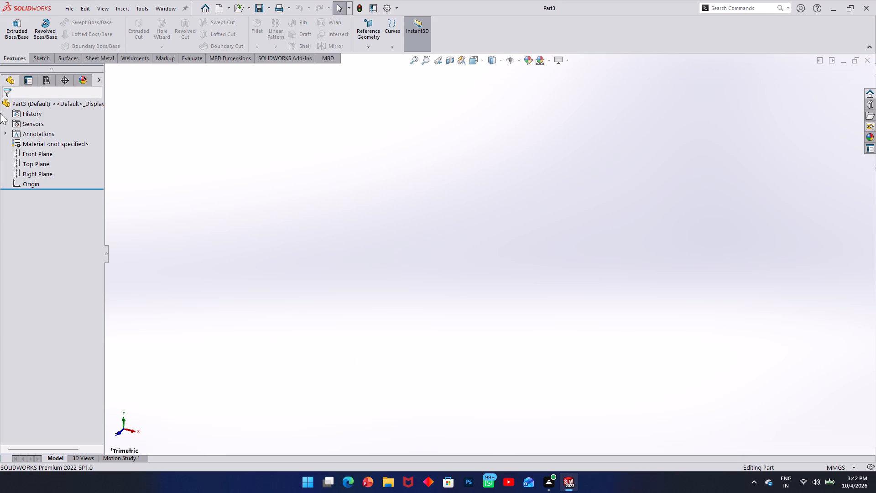
# Start a sketch on the Front Plane and draw a vertical centerline about 210 mm long through the origin.
pyautogui.click(44, 56)
pyautogui.click(10, 31)
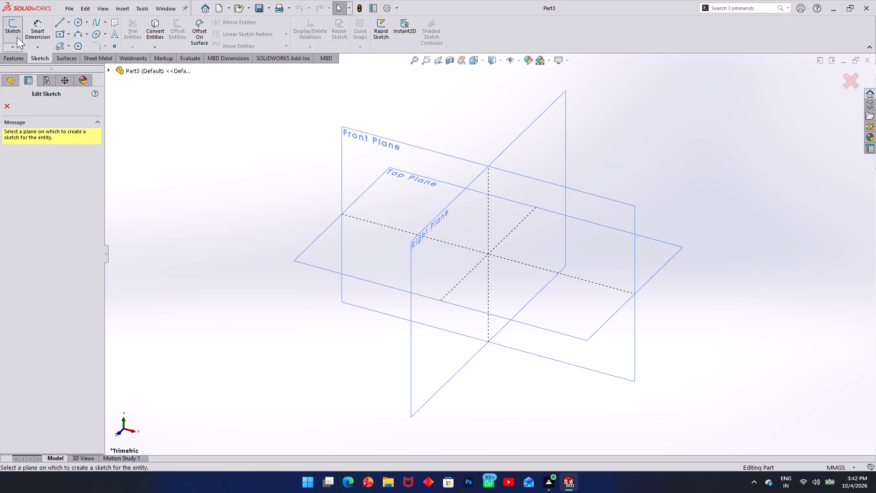
pyautogui.click(336, 154)
pyautogui.click(346, 152)
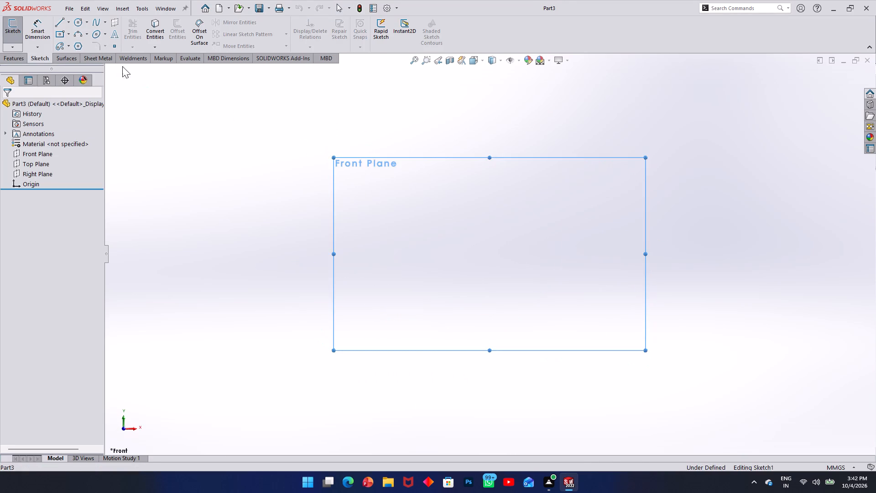
pyautogui.click(68, 24)
pyautogui.click(71, 49)
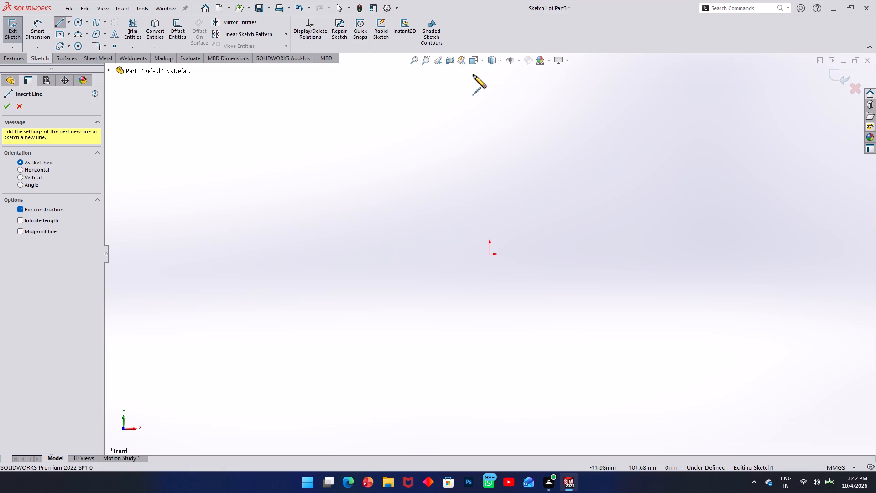
pyautogui.click(489, 74)
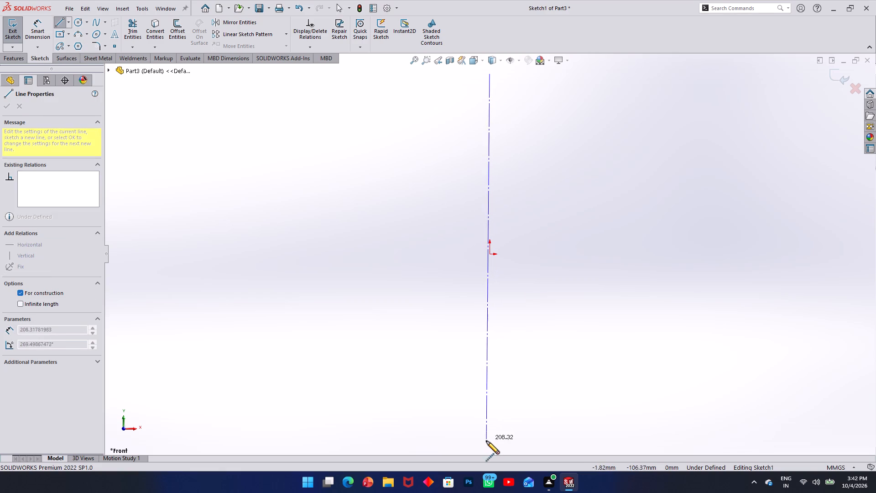
pyautogui.click(487, 446)
pyautogui.press('Escape')
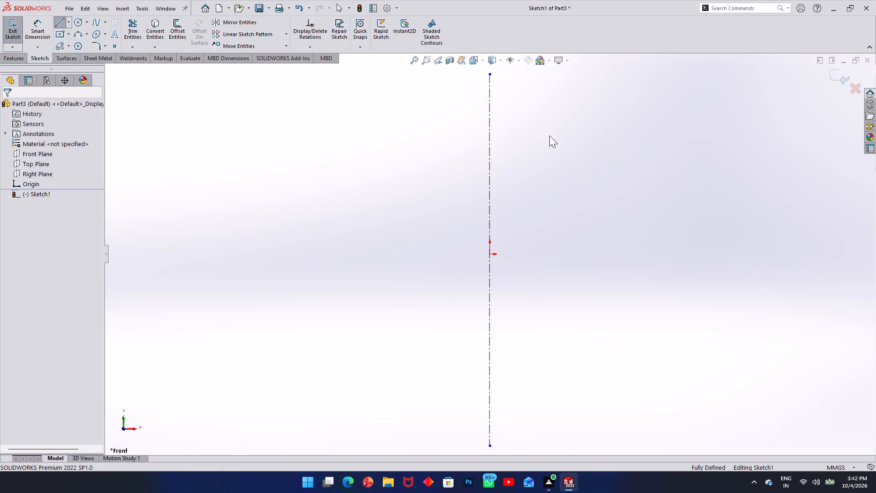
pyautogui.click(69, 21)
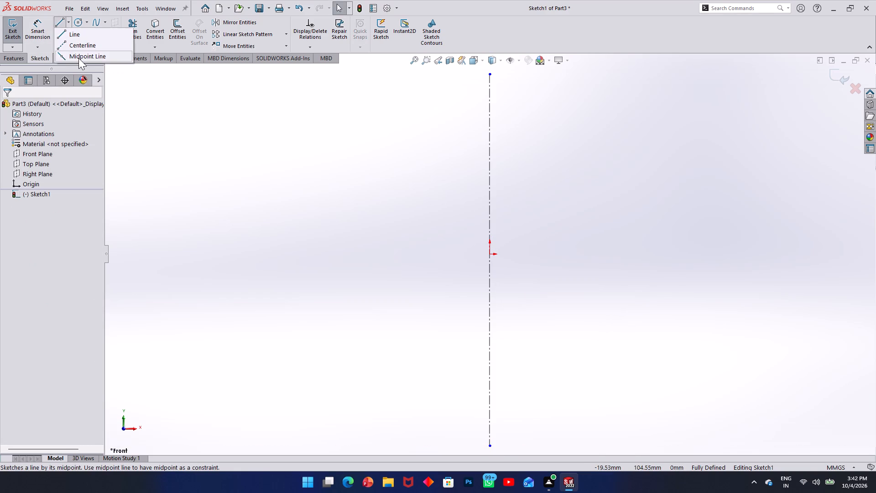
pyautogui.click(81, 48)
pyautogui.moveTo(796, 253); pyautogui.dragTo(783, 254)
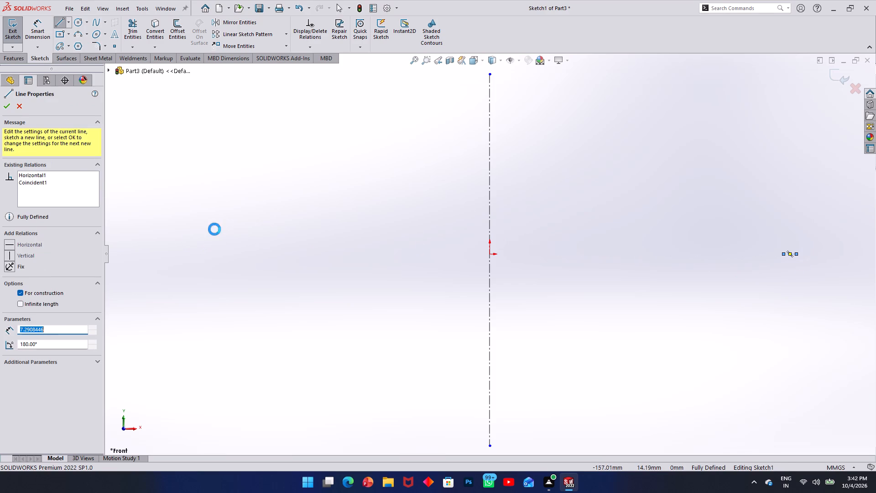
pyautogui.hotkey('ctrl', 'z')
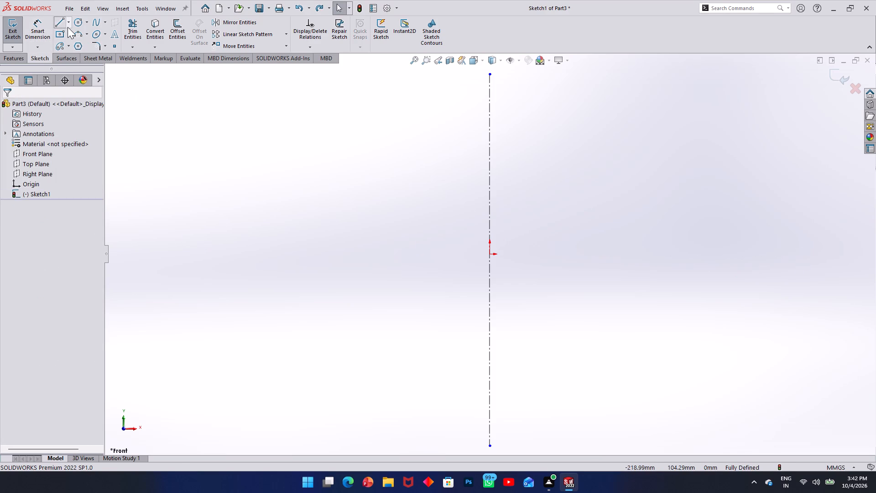
# Draw a long horizontal centerline through the origin, crossing the vertical centerline and extending farther along the positive X side.
pyautogui.click(68, 27)
pyautogui.click(71, 42)
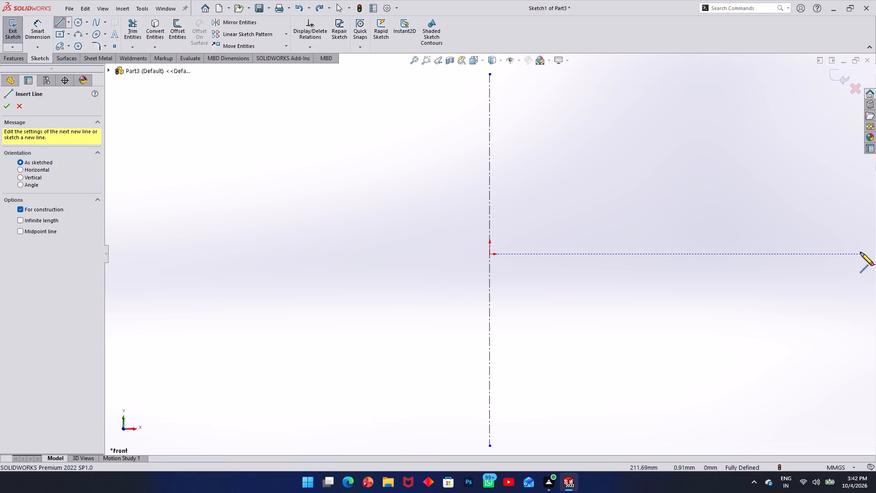
pyautogui.click(860, 252)
pyautogui.click(290, 254)
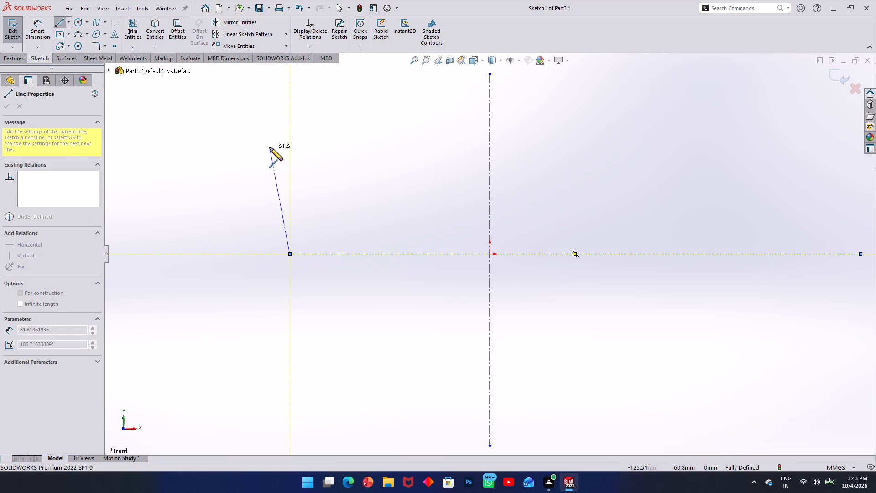
pyautogui.press('Escape')
pyautogui.press('`')
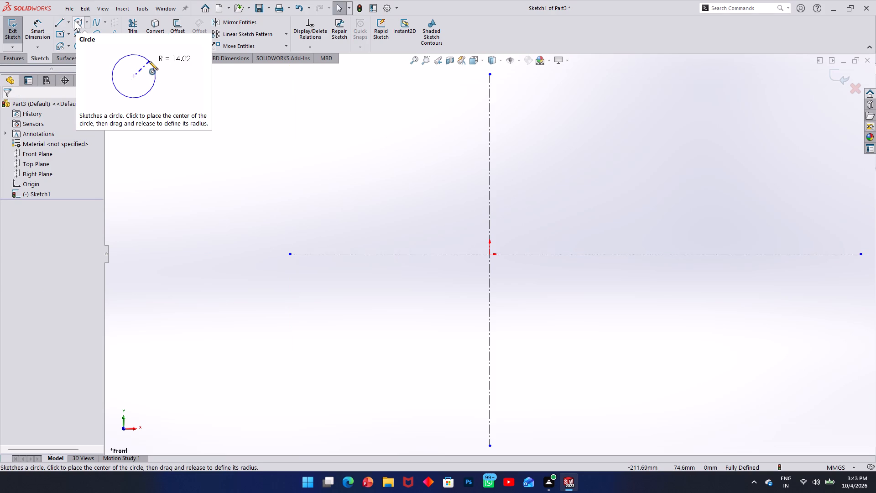
# Sketch two concentric circles centred on the origin, with radii of about 17 mm and 27 mm.
pyautogui.click(74, 20)
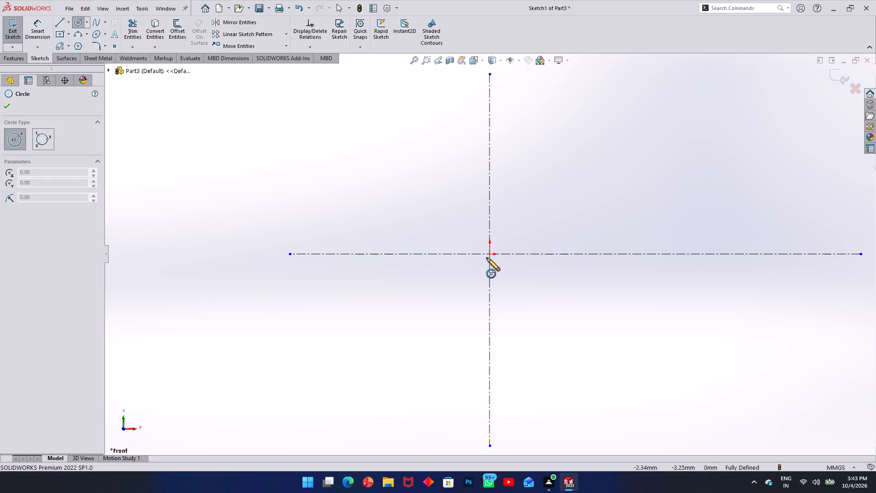
pyautogui.click(490, 256)
pyautogui.click(513, 272)
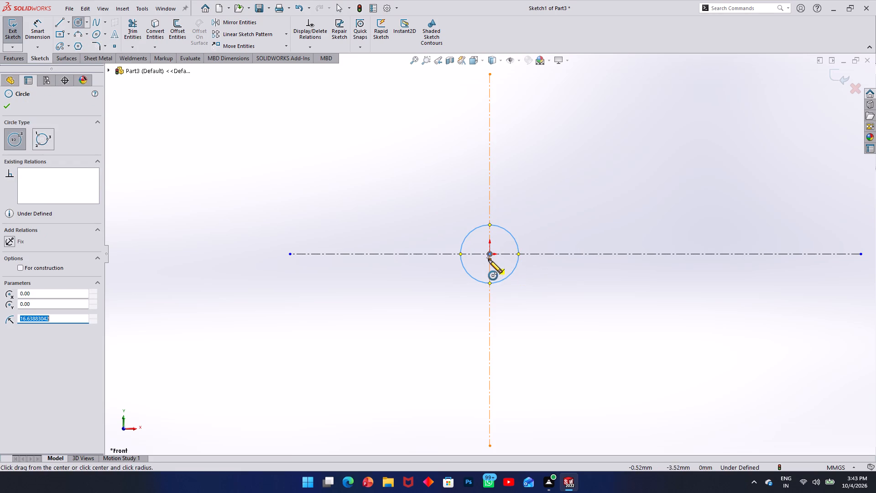
pyautogui.click(489, 255)
pyautogui.click(528, 282)
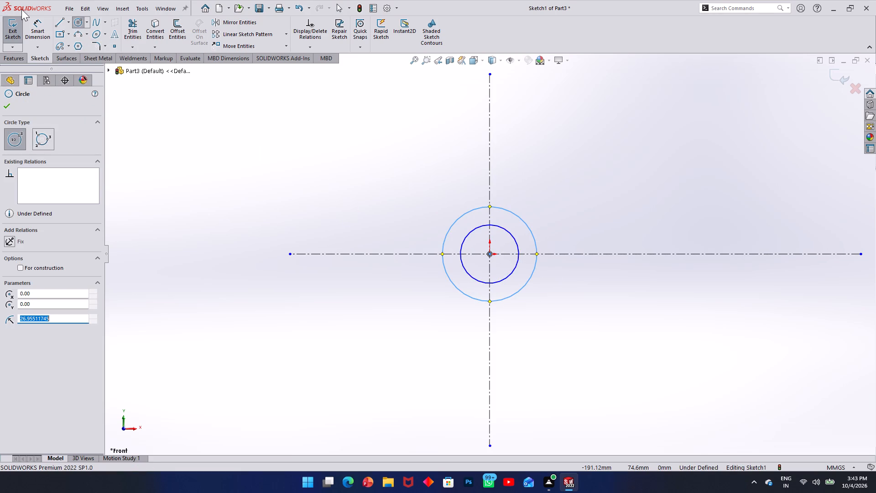
# Dimension the inner circle's diameter as 22*2, giving 44 mm.
pyautogui.click(35, 18)
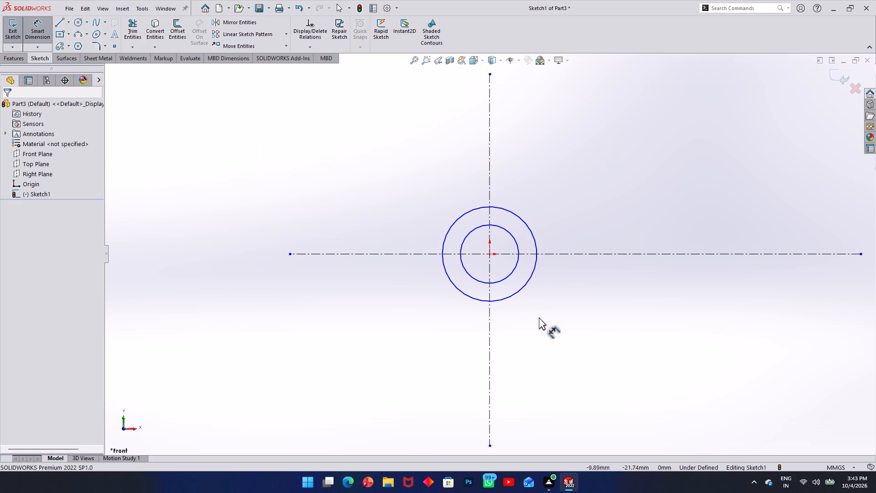
pyautogui.click(501, 278)
pyautogui.click(576, 308)
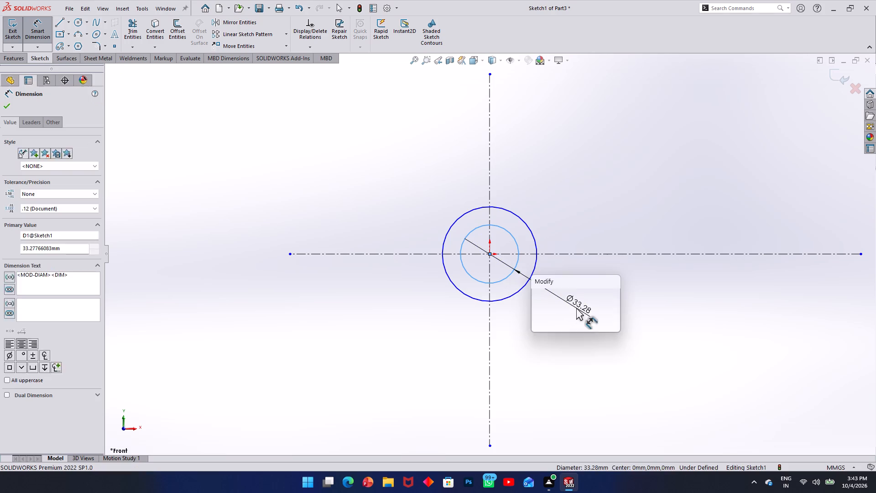
pyautogui.write('22*2')
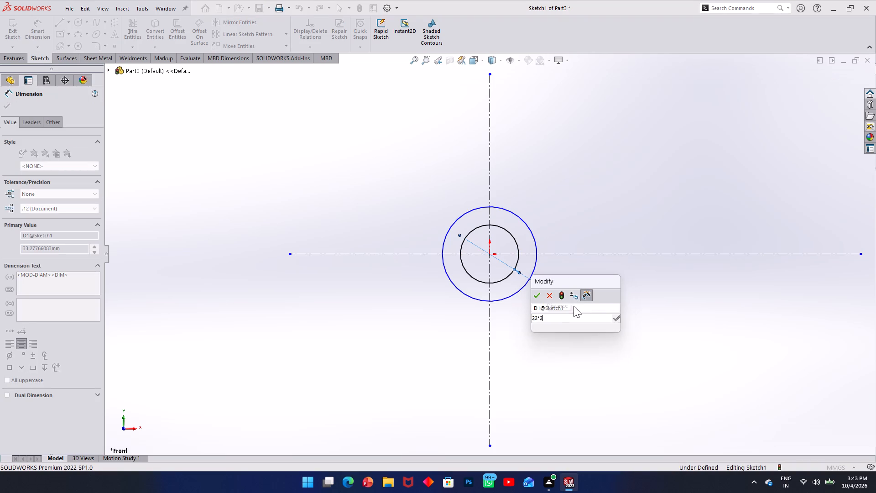
pyautogui.press('Return')
pyautogui.press('Return')
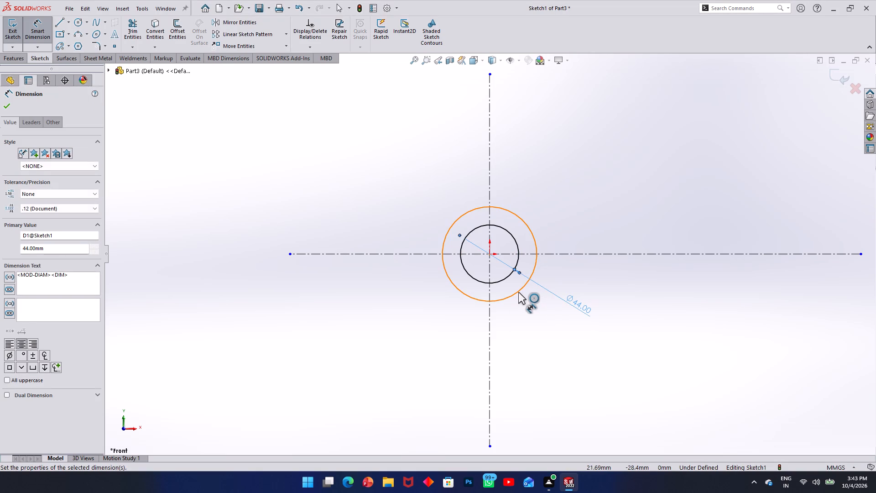
# Dimension the outer circle's diameter.
pyautogui.click(518, 293)
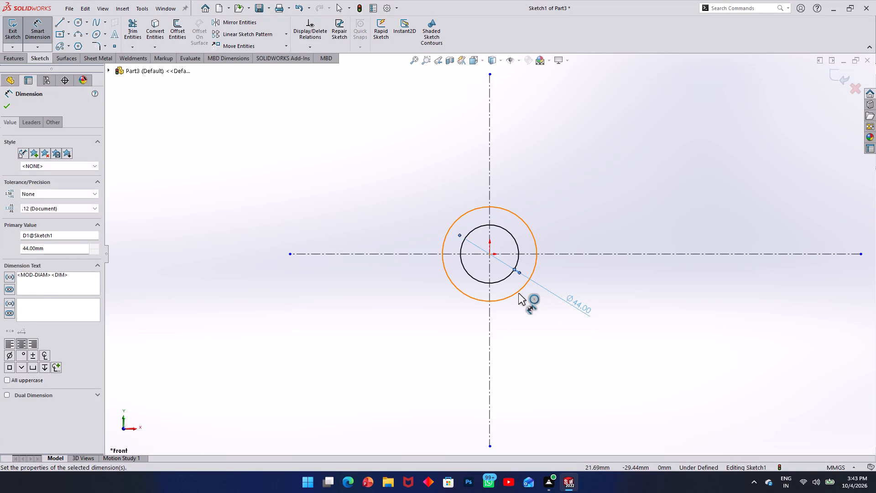
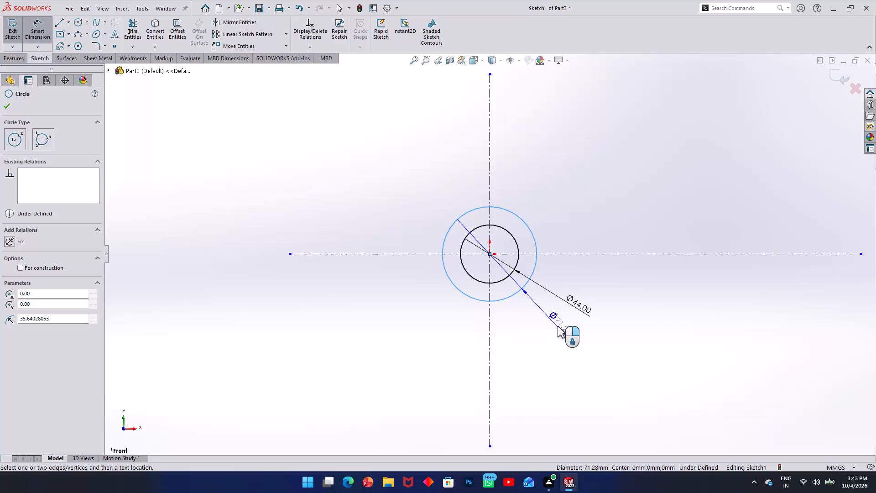
# Place the outer circle's diameter dimension and set it to 16 mm.
pyautogui.click(552, 326)
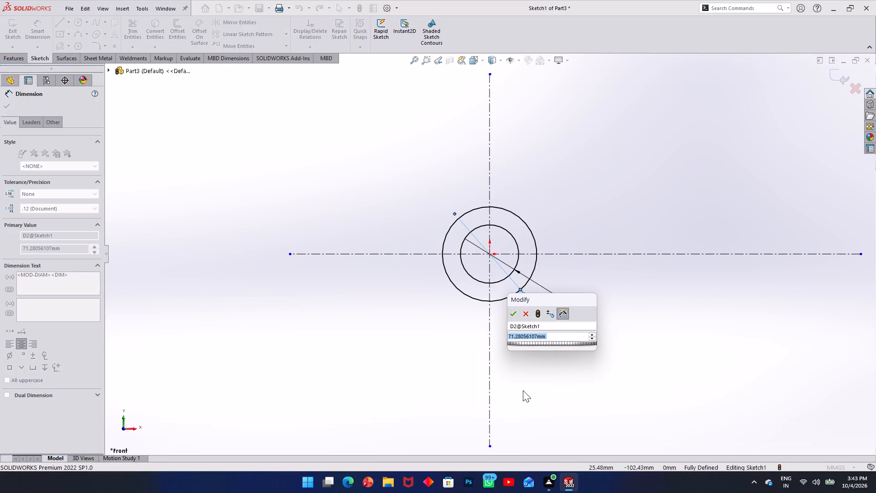
pyautogui.write('16')
pyautogui.press('Return')
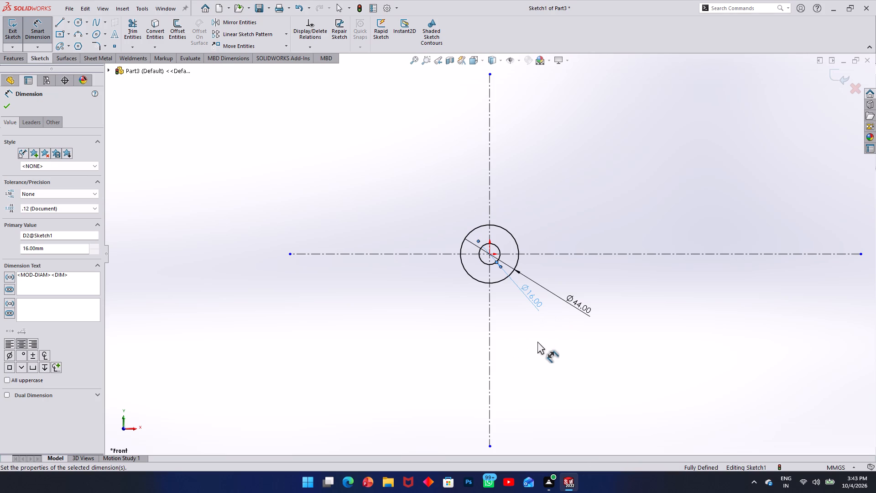
# Sketch a horizontal line about 58 mm long above the circles, crossing the vertical centerline.
pyautogui.click(58, 23)
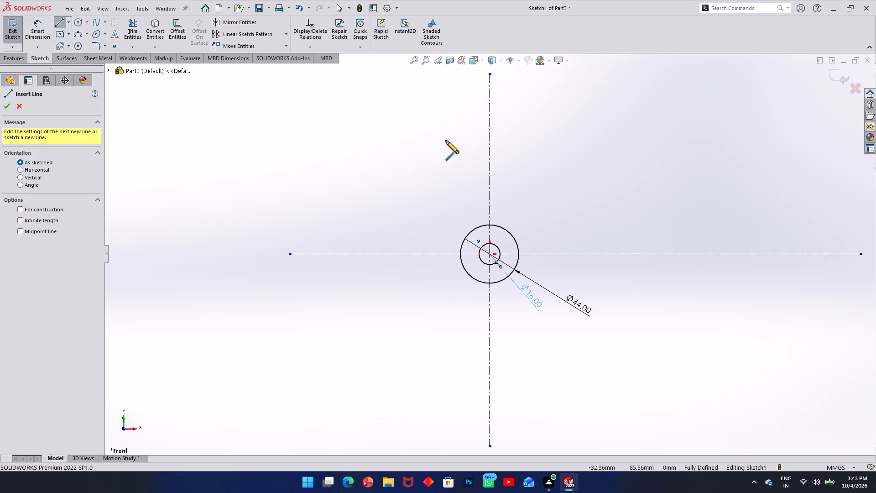
pyautogui.click(446, 141)
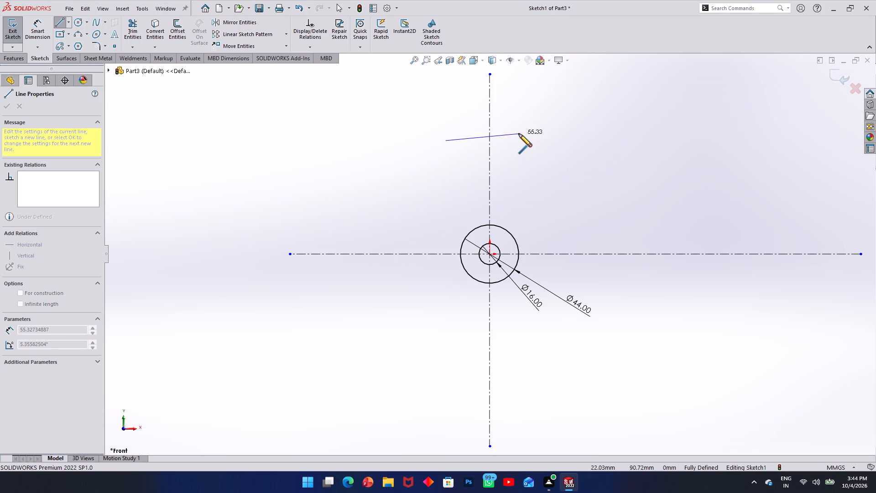
pyautogui.click(522, 143)
pyautogui.press('Escape')
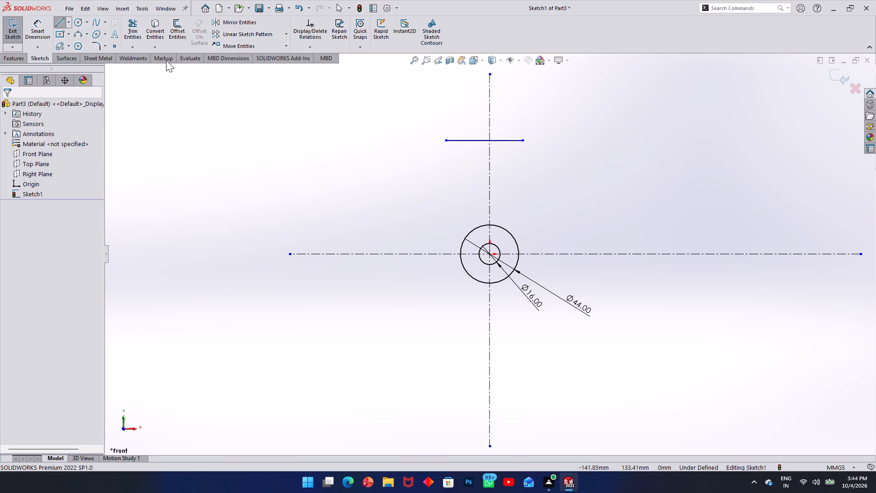
# Dimension the horizontal line's length as 32 mm.
pyautogui.click(35, 26)
pyautogui.click(467, 143)
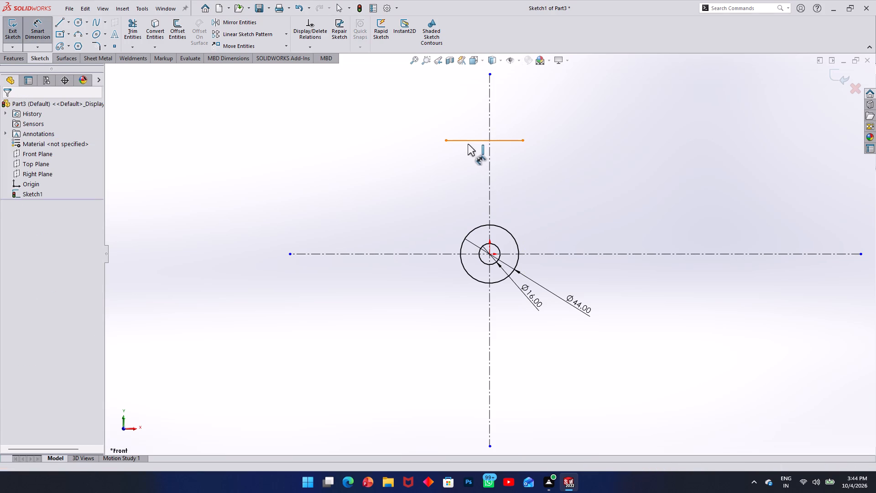
pyautogui.click(468, 169)
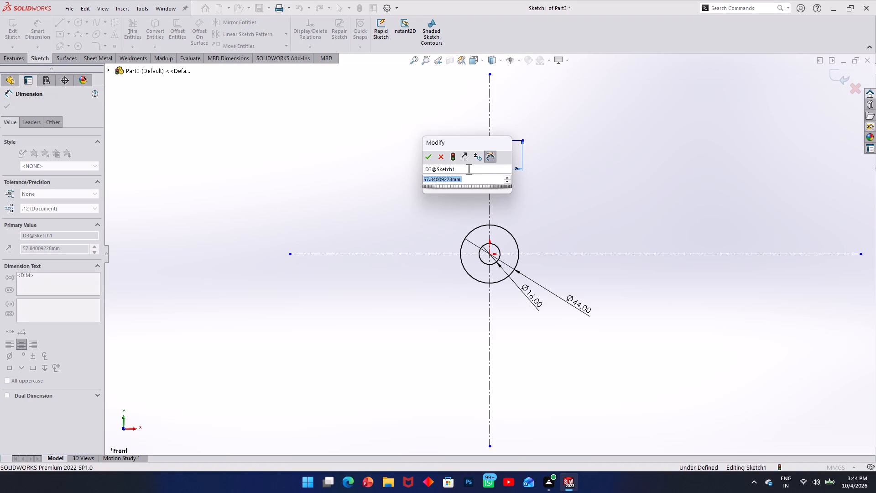
pyautogui.write('32')
pyautogui.press('Return')
pyautogui.press('Escape')
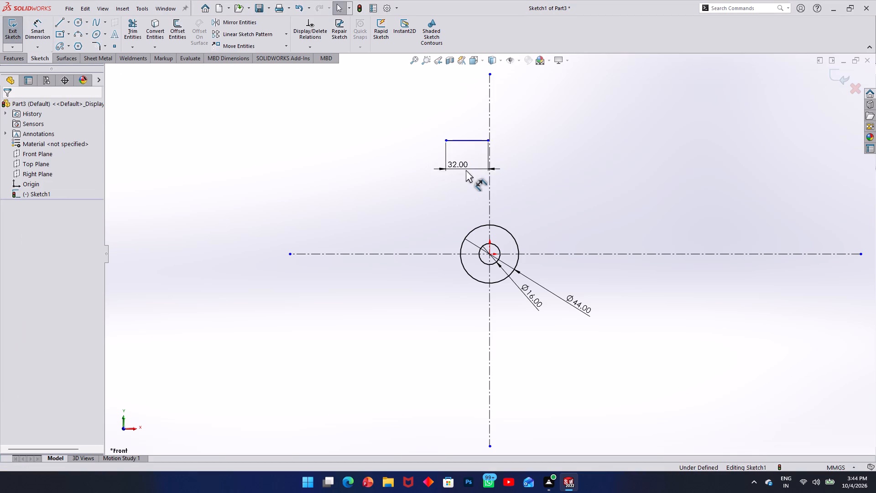
# Make the 32 mm line's two endpoints symmetric about the vertical centerline.
pyautogui.keyDown('ctrl'); pyautogui.click(447, 140); pyautogui.keyUp('ctrl')
pyautogui.keyDown('ctrl'); pyautogui.click(485, 139); pyautogui.keyUp('ctrl')
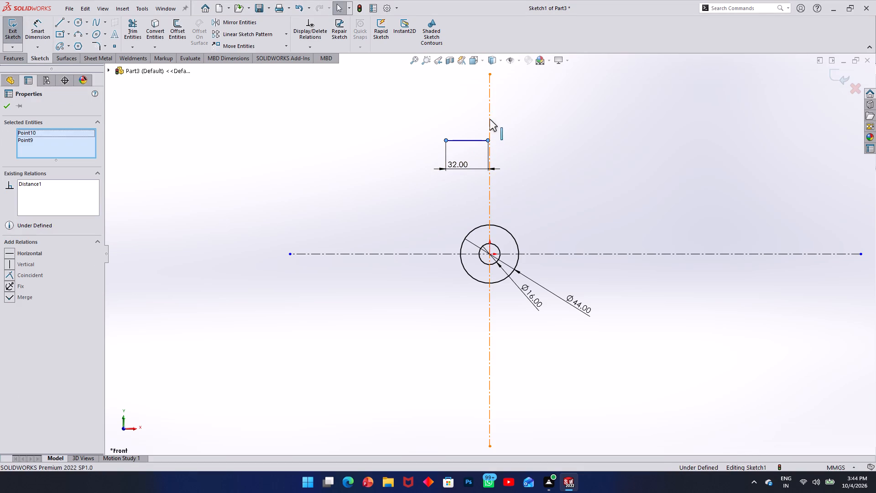
pyautogui.keyDown('ctrl'); pyautogui.click(489, 110); pyautogui.keyUp('ctrl')
pyautogui.click(10, 252)
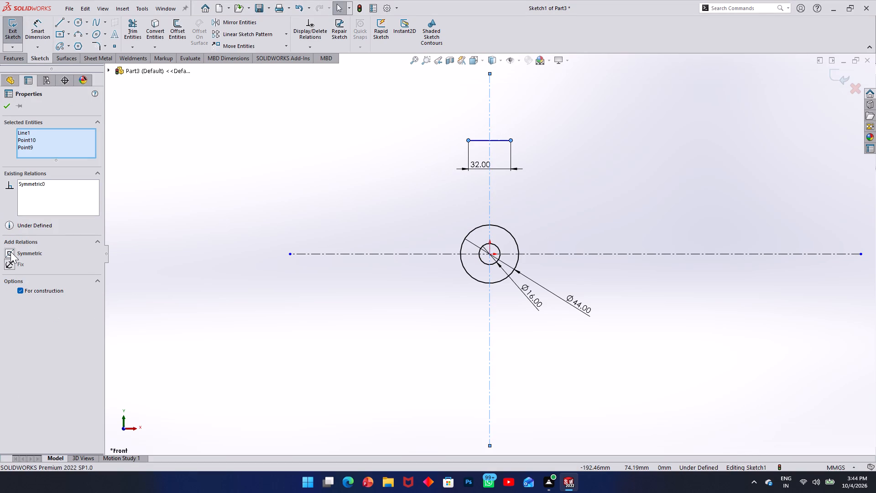
pyautogui.click(0, 103)
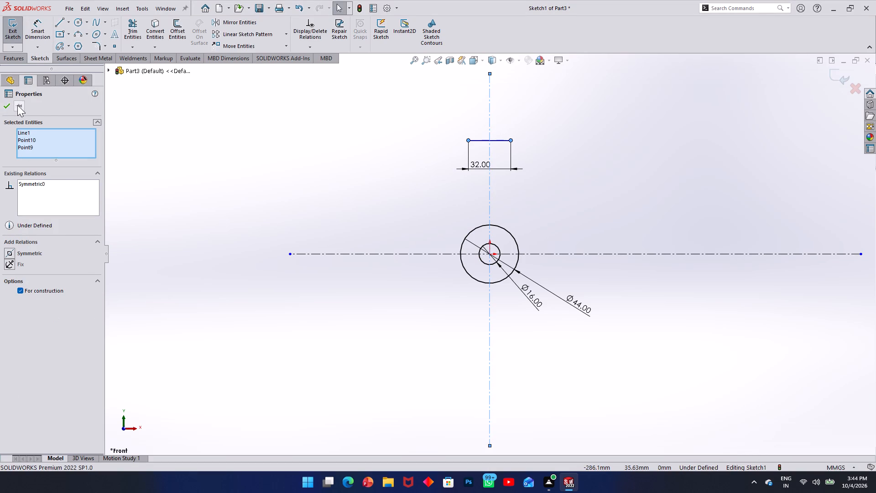
pyautogui.click(9, 106)
# Dimension the vertical distance between the origin and the 32 mm line as 50 mm.
pyautogui.click(40, 30)
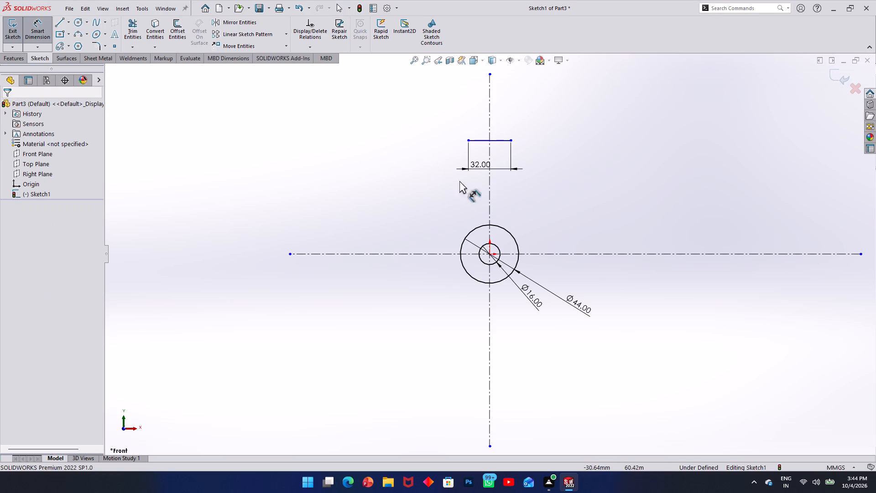
pyautogui.click(480, 142)
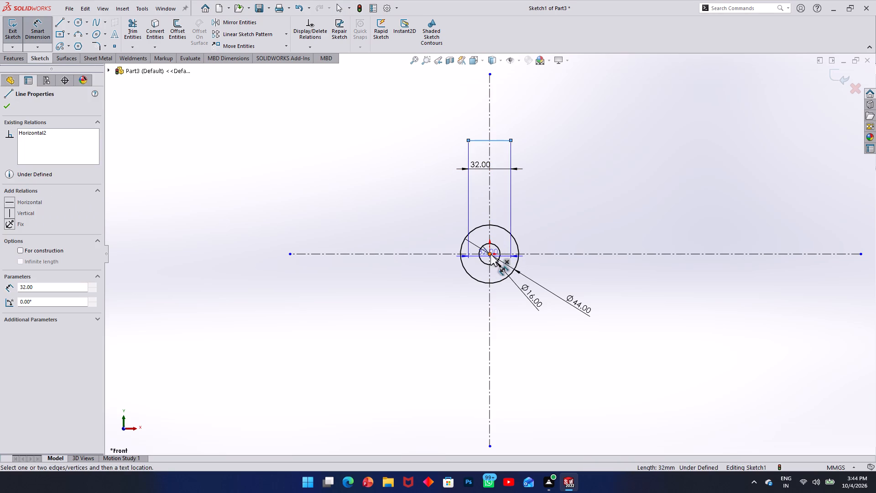
pyautogui.moveTo(490, 254); pyautogui.dragTo(422, 262)
pyautogui.click(219, 229)
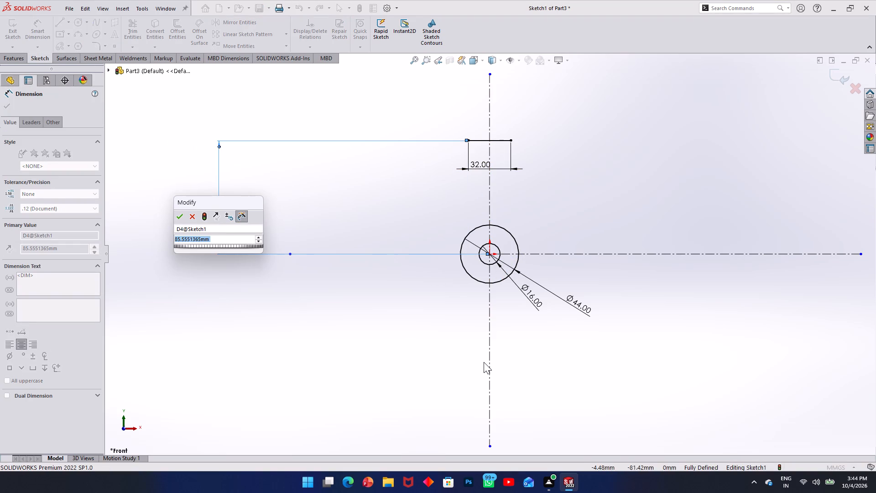
pyautogui.press('5')
pyautogui.press('Return')
pyautogui.press('Return')
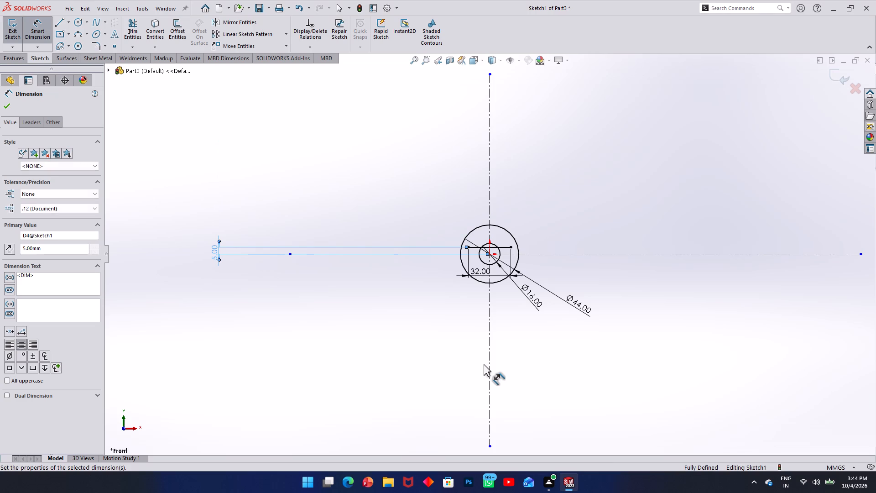
pyautogui.doubleClick(218, 254)
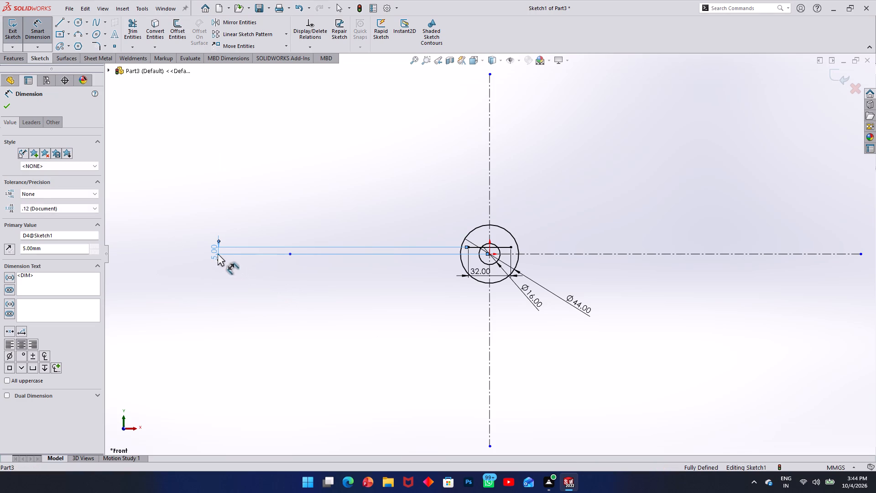
pyautogui.write('50')
pyautogui.press('Return')
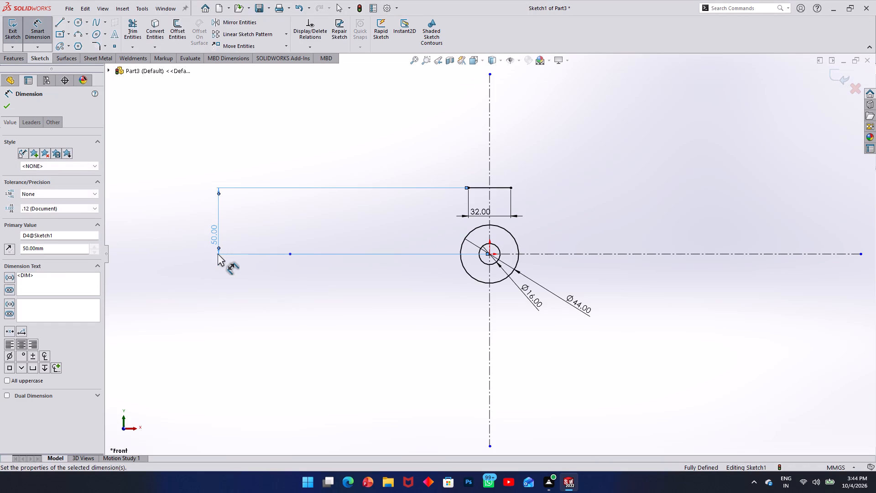
pyautogui.click(369, 377)
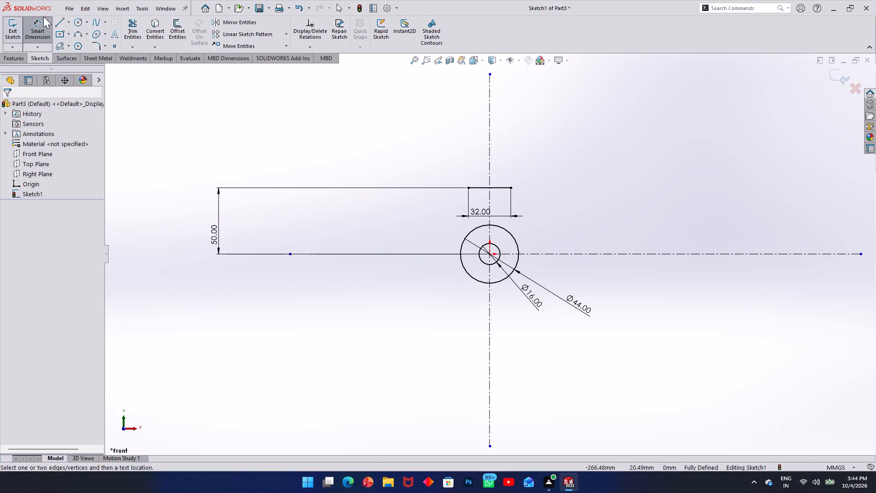
# Draw a slanted line about 73 mm long from the 32 mm line's left endpoint down past the 44 mm circle.
pyautogui.click(61, 20)
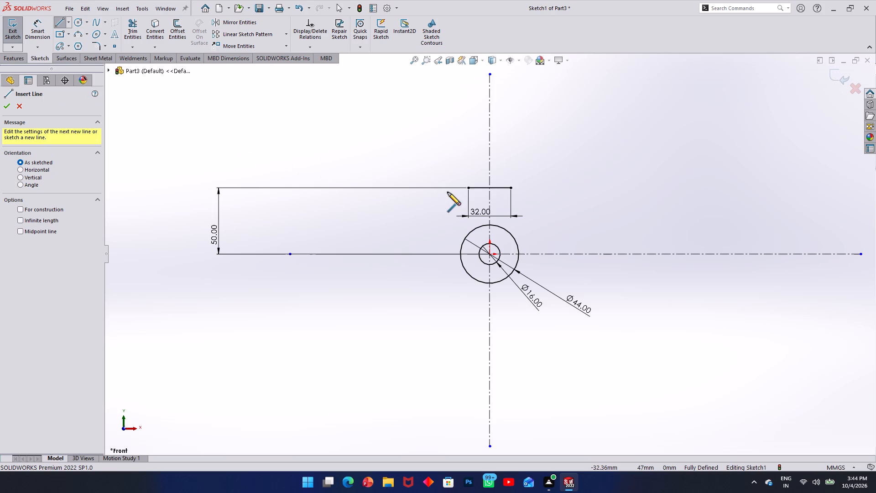
pyautogui.click(468, 189)
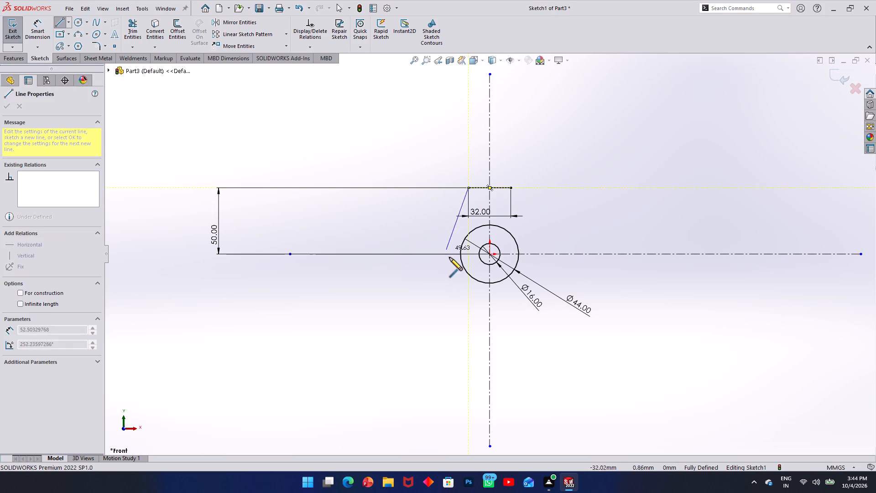
pyautogui.click(446, 282)
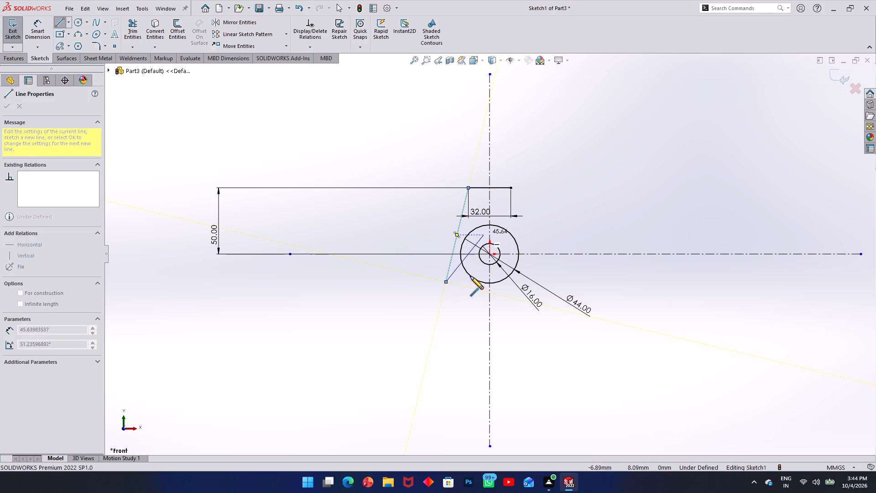
pyautogui.press('Escape')
# Make the slanted line tangent to the 44 mm circle.
pyautogui.keyDown('ctrl'); pyautogui.click(450, 270); pyautogui.keyUp('ctrl')
pyautogui.keyDown('ctrl'); pyautogui.click(464, 270); pyautogui.keyUp('ctrl')
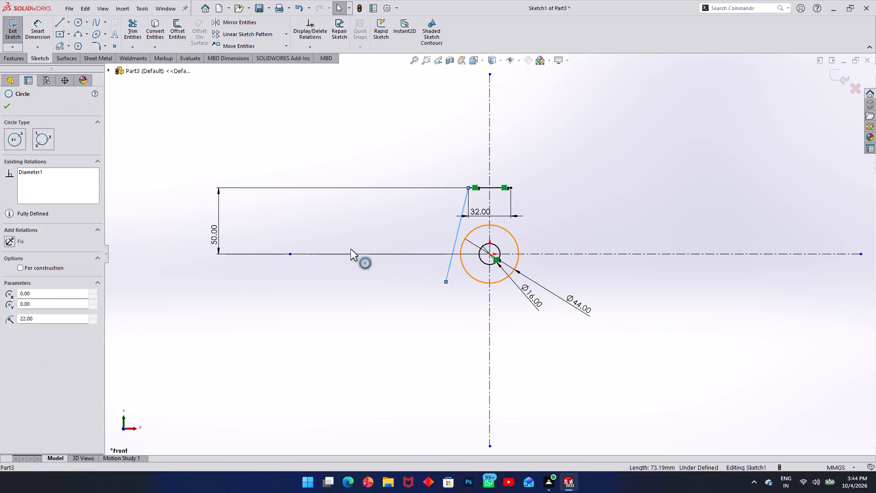
pyautogui.click(11, 254)
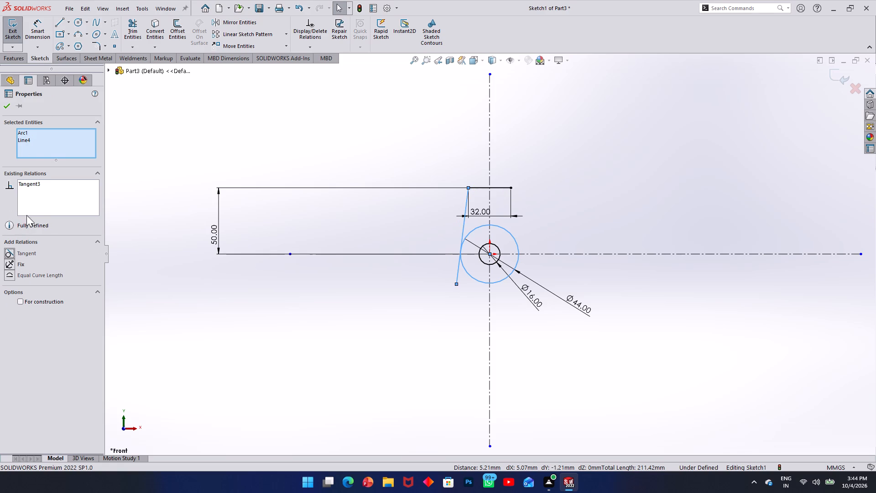
# Trim the slanted line below its tangent point and the 44 mm circle's upper-left arc up to the vertical centerline.
pyautogui.click(125, 34)
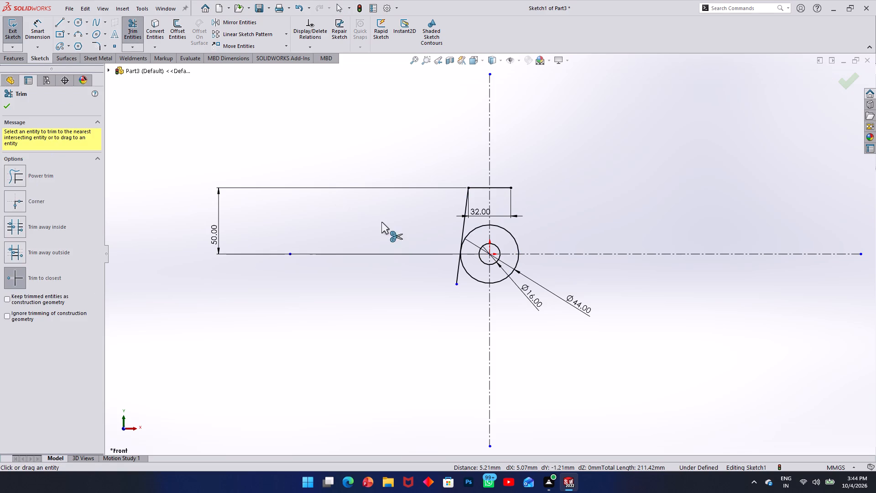
pyautogui.click(459, 277)
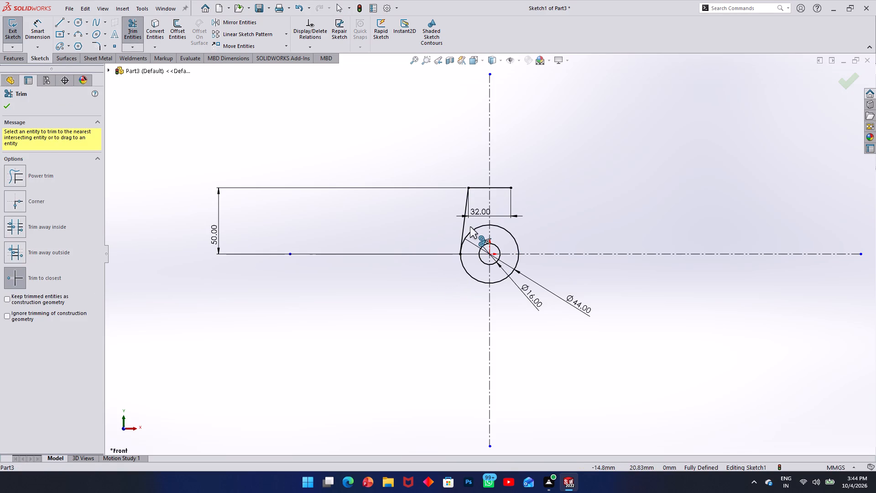
pyautogui.click(471, 232)
pyautogui.click(5, 105)
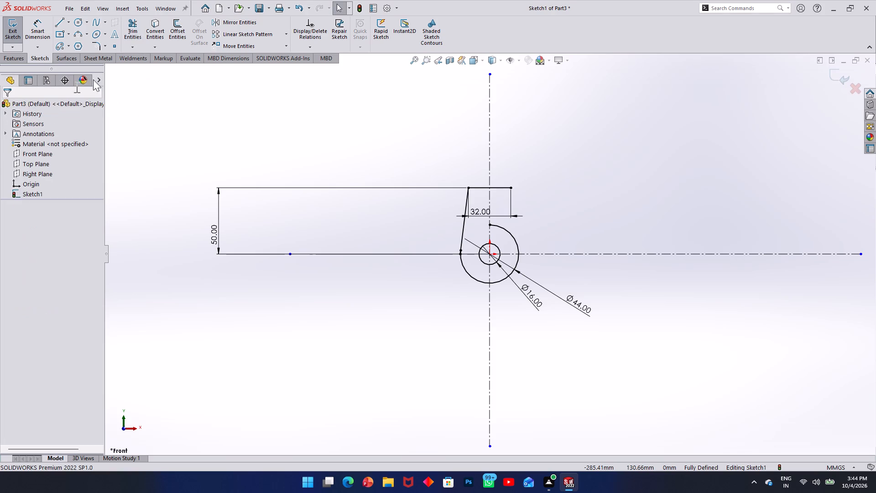
# Mirror the slanted tangent line about the vertical centerline, keeping the original.
pyautogui.click(153, 44)
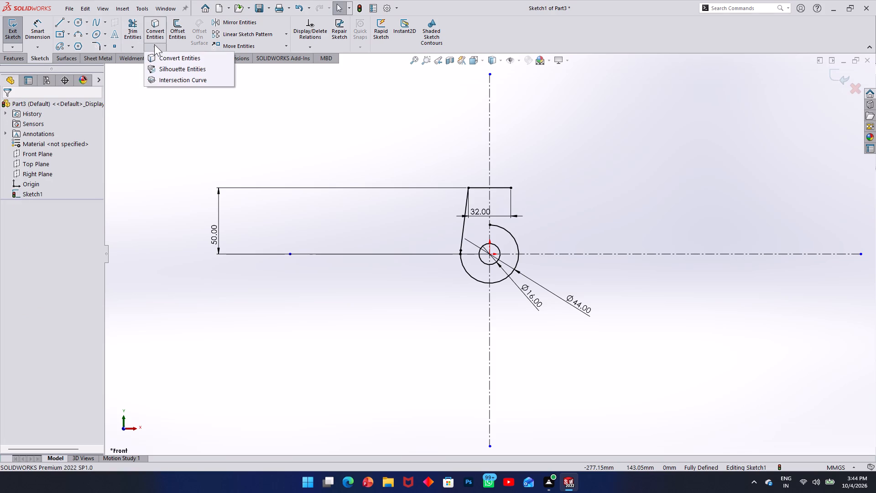
pyautogui.click(136, 42)
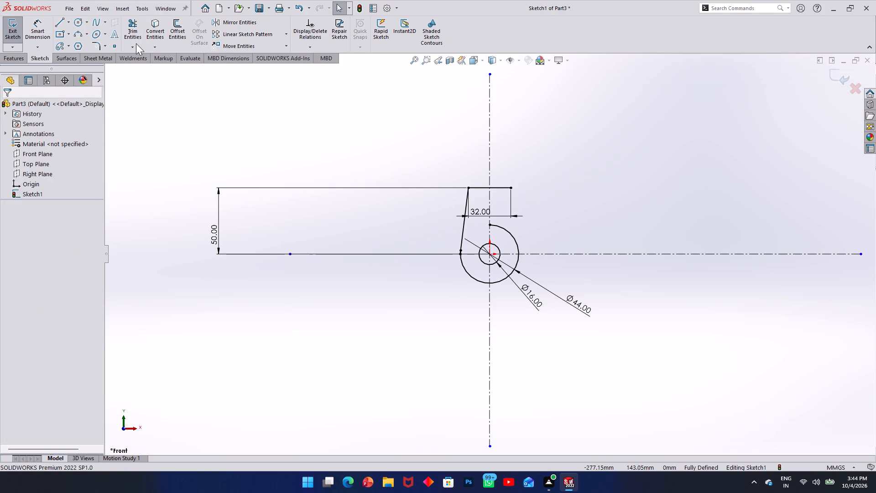
pyautogui.click(240, 21)
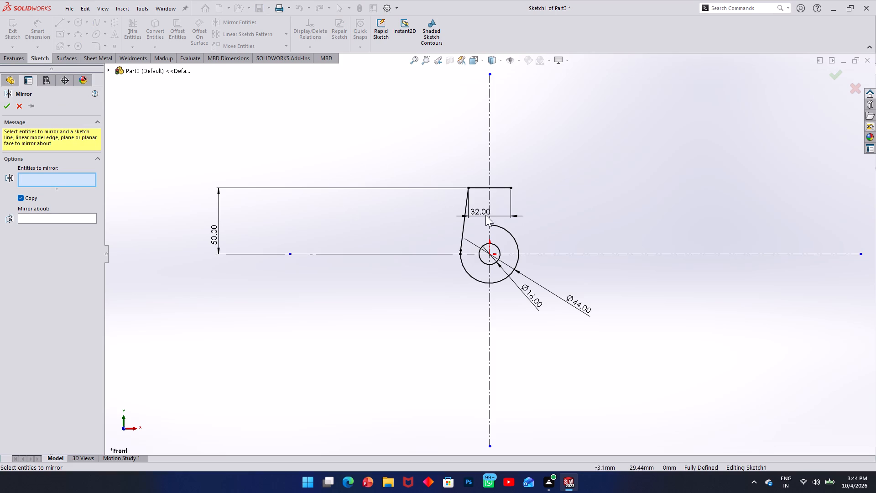
pyautogui.click(464, 223)
pyautogui.click(56, 214)
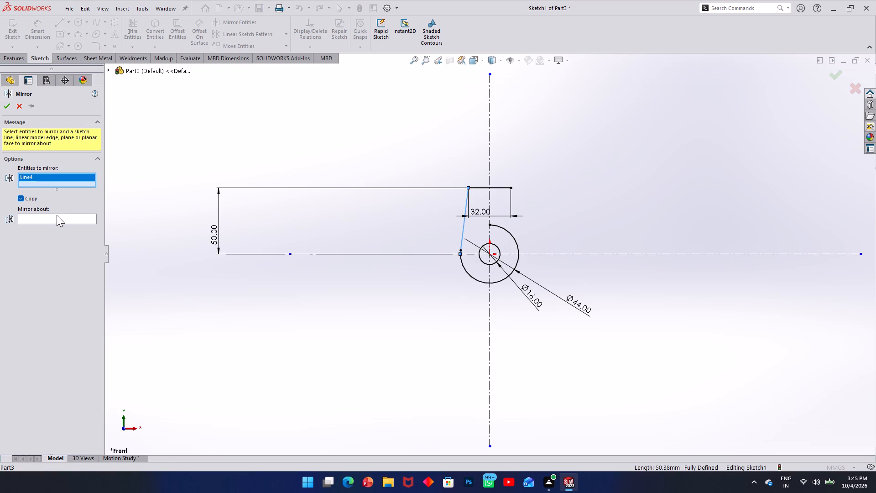
pyautogui.click(58, 217)
pyautogui.click(488, 155)
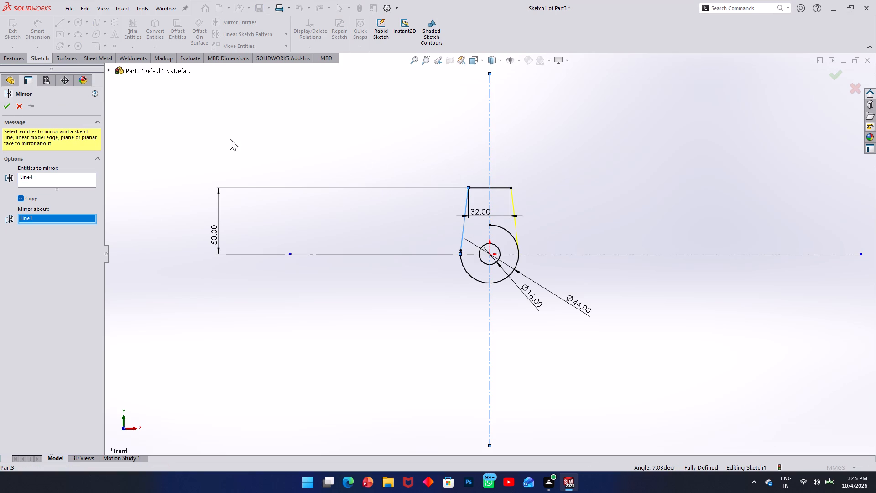
pyautogui.click(9, 102)
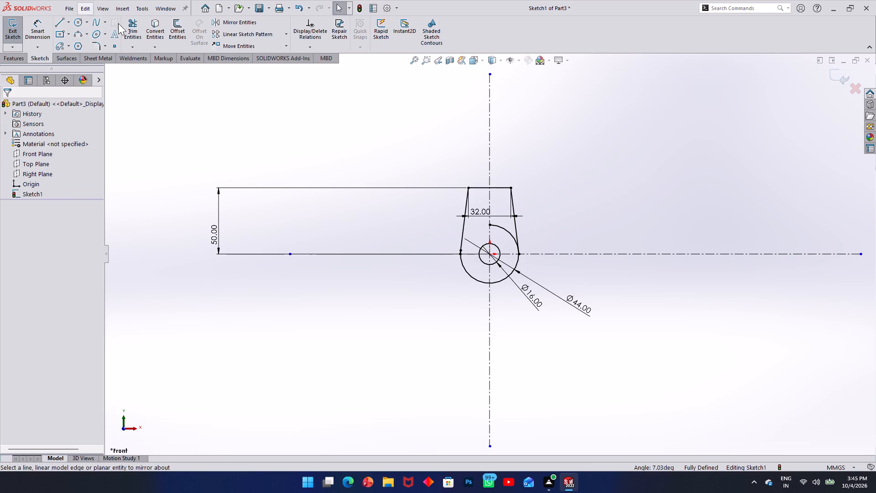
# Trim the 44 mm circle's remaining upper-right arc between the vertical centerline and the mirrored line.
pyautogui.moveTo(131, 24); pyautogui.dragTo(138, 22)
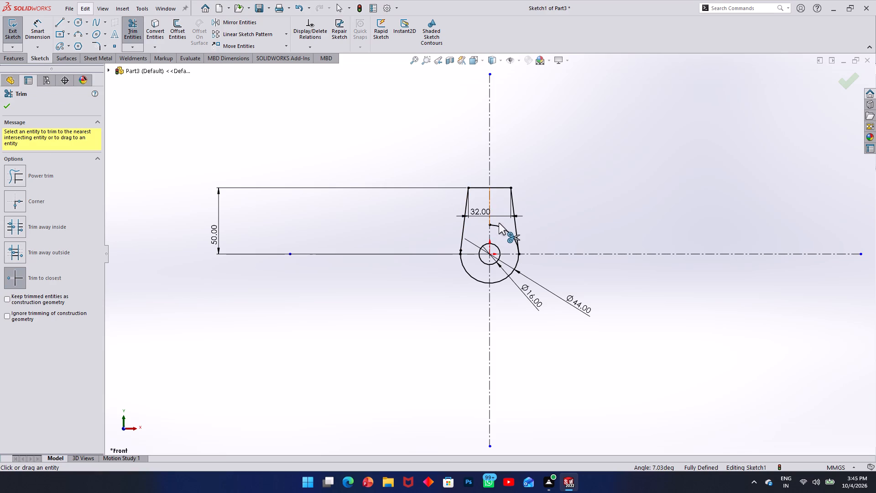
pyautogui.click(499, 226)
pyautogui.click(345, 303)
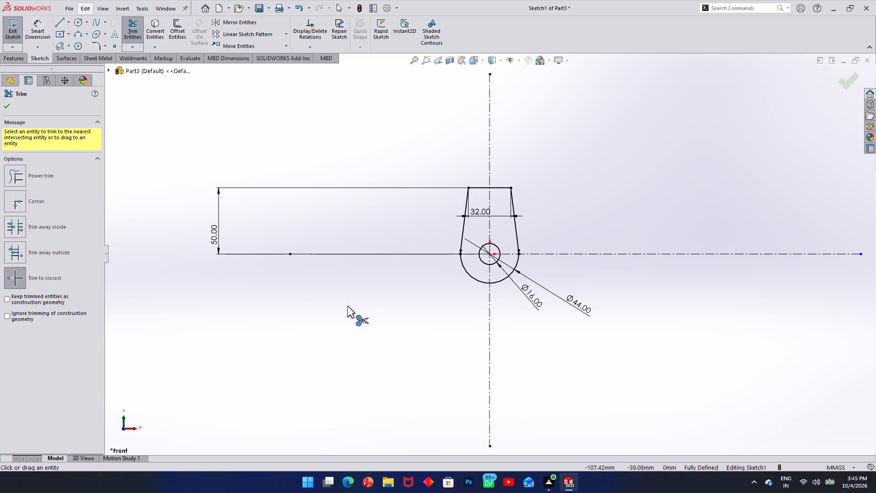
# Finish the sketch and extrude the tapered profile region around the 16 mm hole to a blind depth of 32 mm.
pyautogui.click(12, 26)
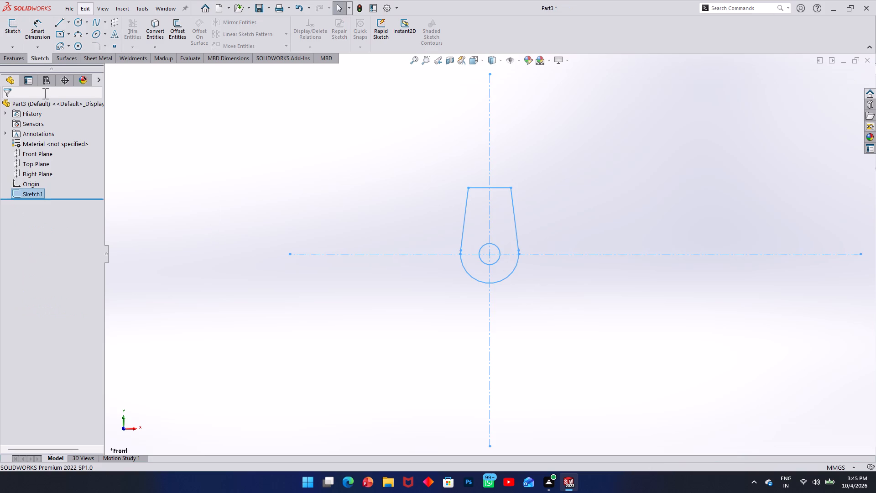
pyautogui.click(18, 59)
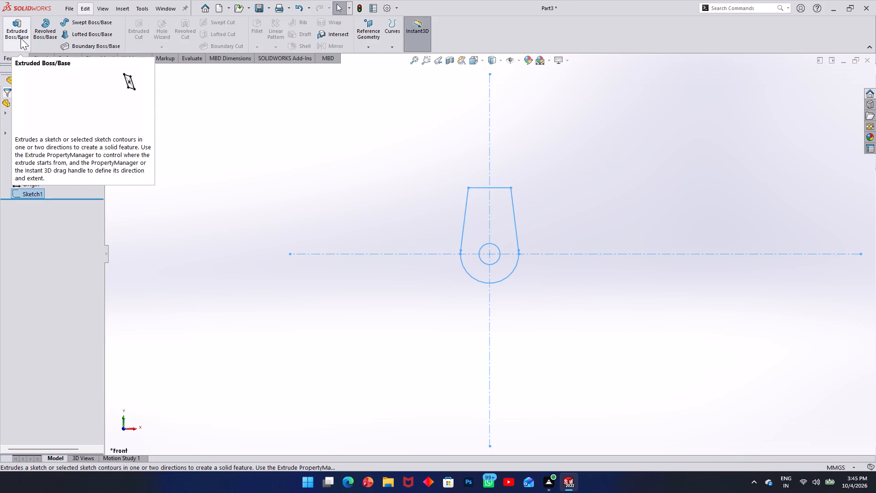
pyautogui.click(26, 28)
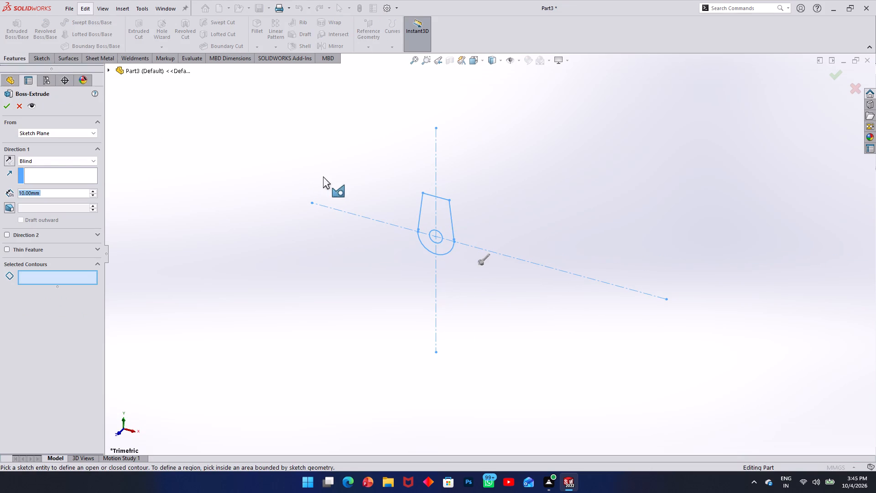
pyautogui.click(439, 216)
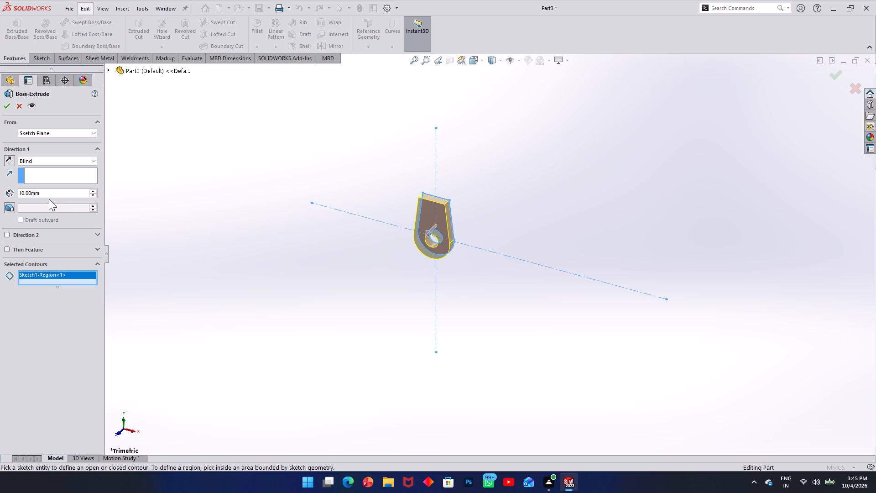
pyautogui.moveTo(56, 194); pyautogui.dragTo(0, 194)
pyautogui.write('32')
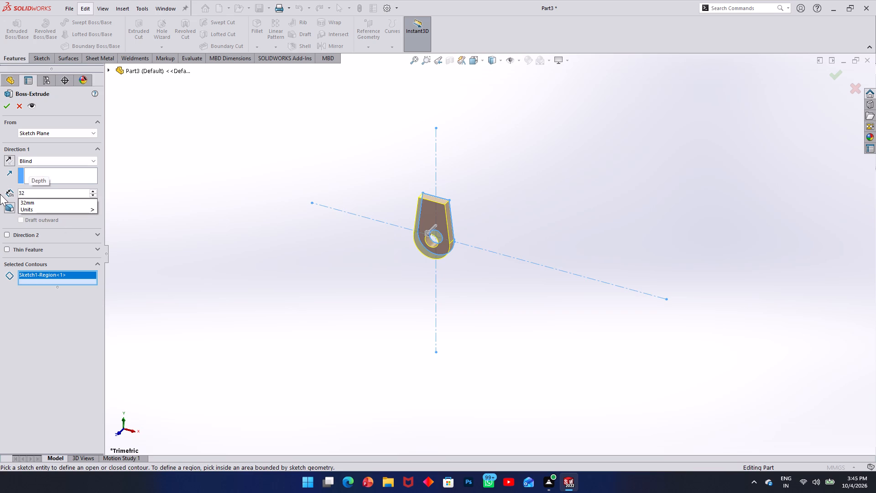
pyautogui.press('Return')
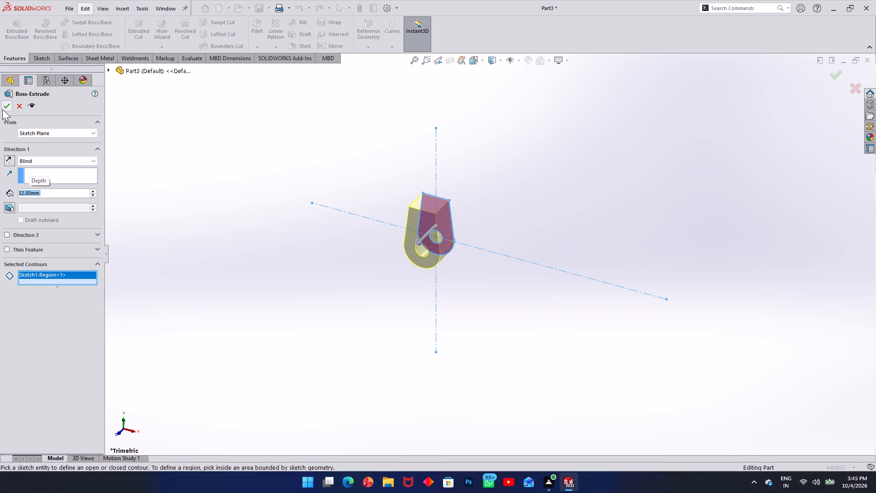
pyautogui.click(2, 109)
pyautogui.click(167, 212)
# Select the flat top face at the narrow end of the extruded block as the face for a hole.
pyautogui.keyDown('ctrl'); pyautogui.moveTo(492, 221); pyautogui.dragTo(479, 280, button='middle'); pyautogui.keyUp('ctrl')
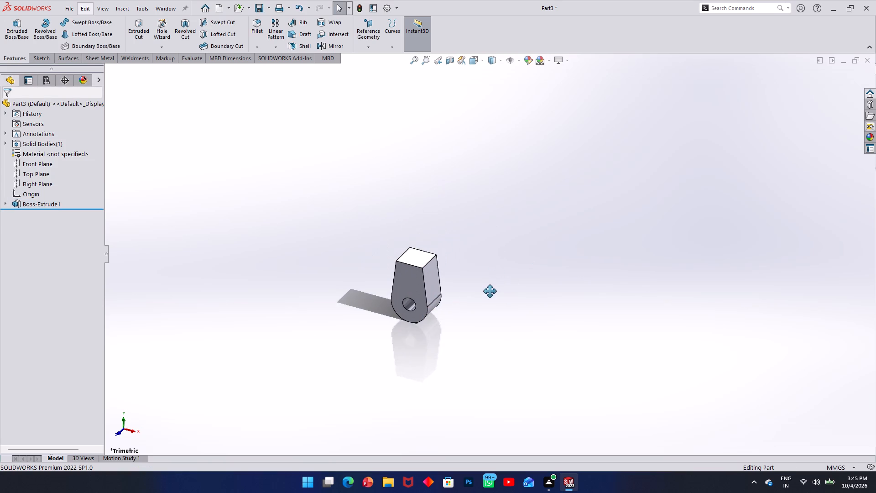
pyautogui.keyDown('ctrl'); pyautogui.moveTo(479, 280); pyautogui.dragTo(480, 256, button='middle'); pyautogui.keyUp('ctrl')
pyautogui.moveTo(469, 213); pyautogui.dragTo(477, 340, button='middle')
pyautogui.scroll(-2, 325, 251)
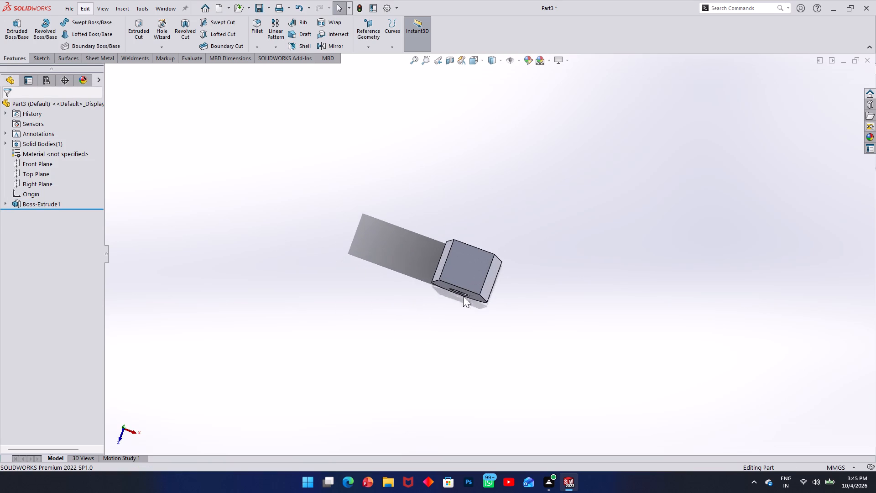
pyautogui.scroll(-2, 463, 296)
pyautogui.scroll(-1, 527, 282)
pyautogui.click(472, 245)
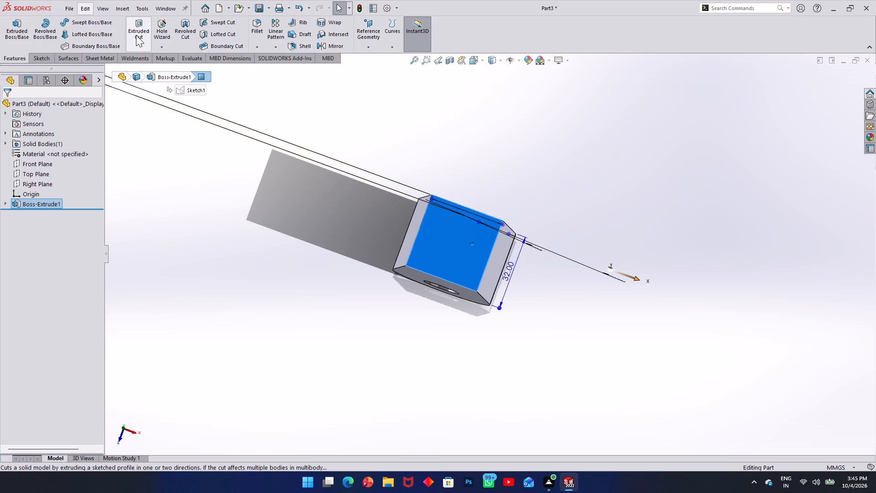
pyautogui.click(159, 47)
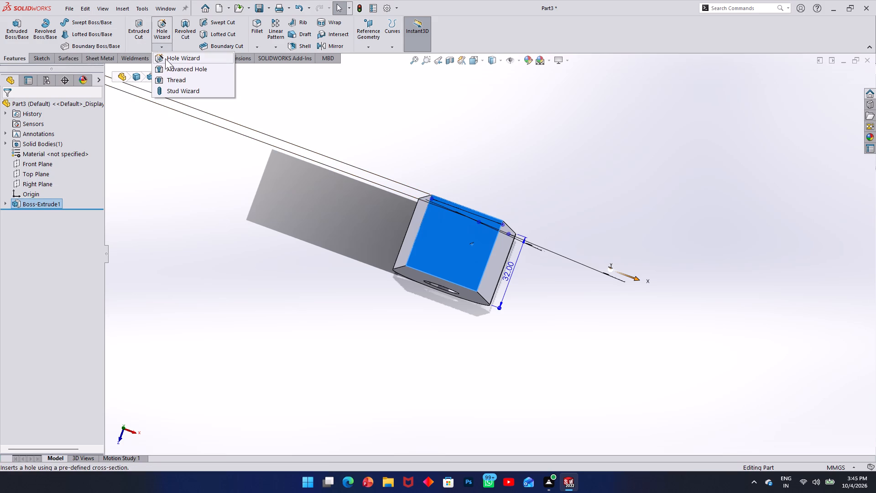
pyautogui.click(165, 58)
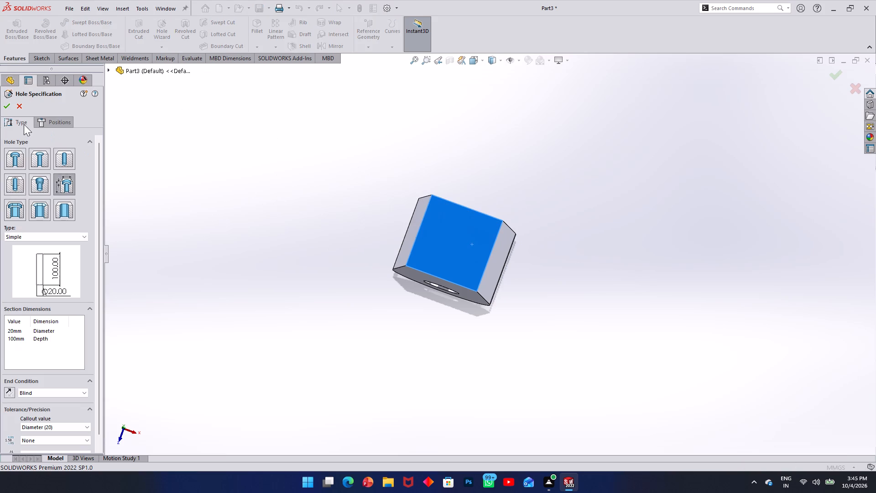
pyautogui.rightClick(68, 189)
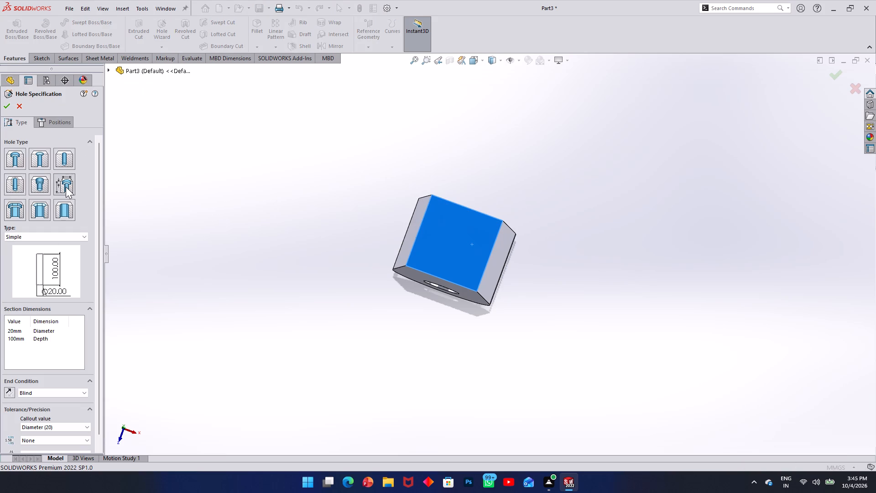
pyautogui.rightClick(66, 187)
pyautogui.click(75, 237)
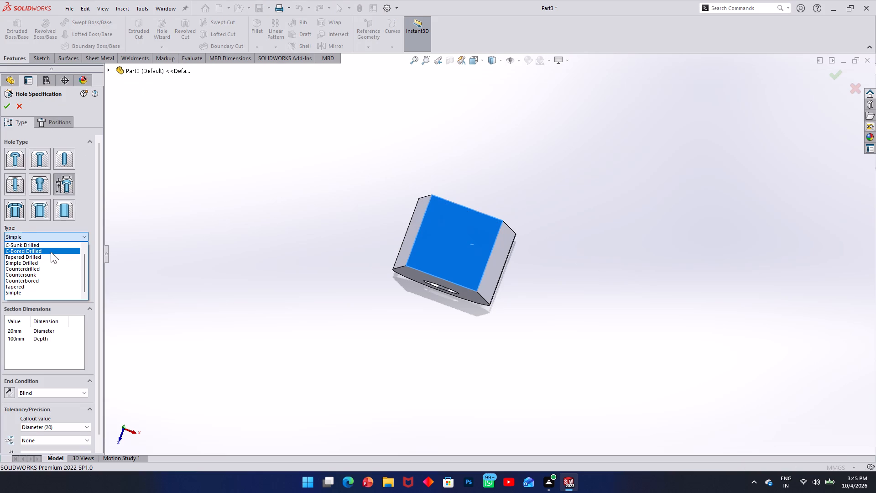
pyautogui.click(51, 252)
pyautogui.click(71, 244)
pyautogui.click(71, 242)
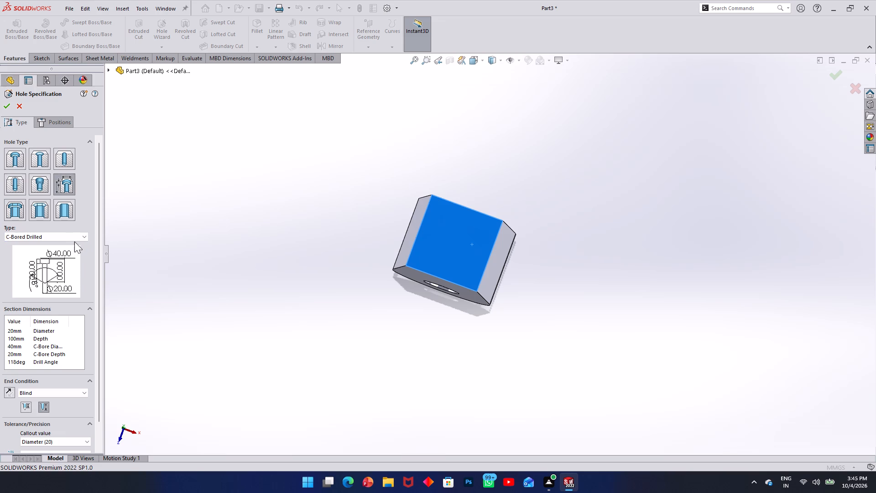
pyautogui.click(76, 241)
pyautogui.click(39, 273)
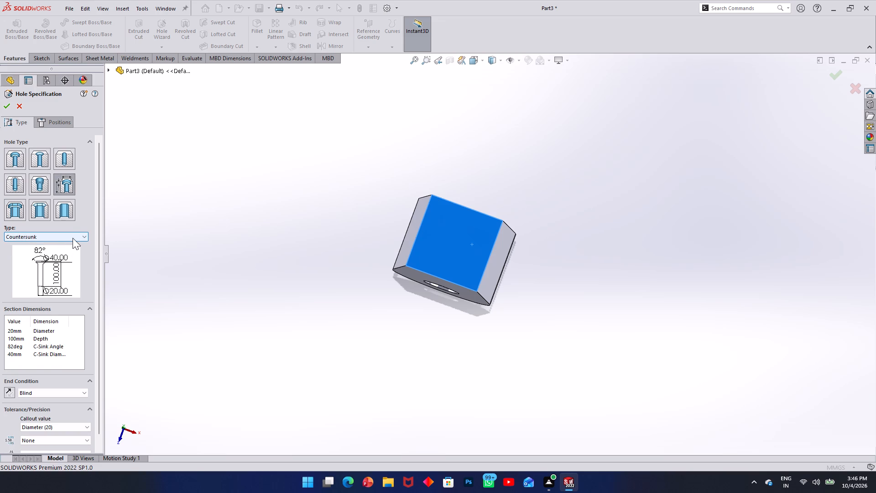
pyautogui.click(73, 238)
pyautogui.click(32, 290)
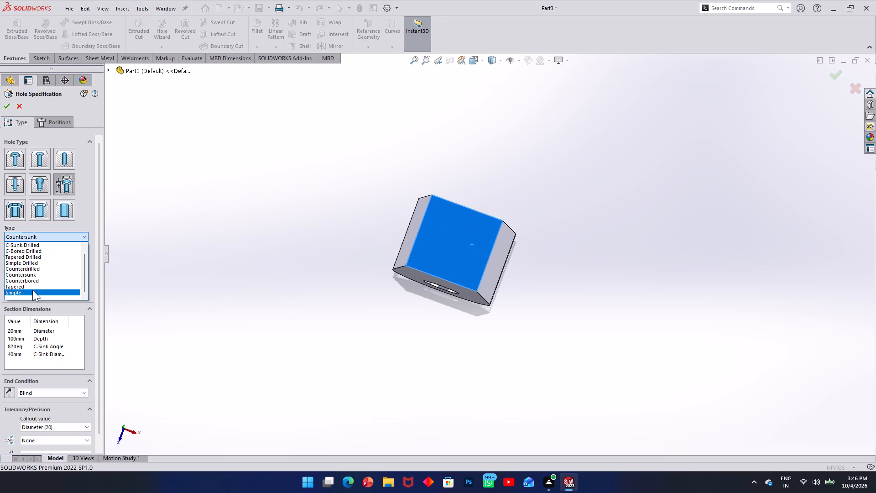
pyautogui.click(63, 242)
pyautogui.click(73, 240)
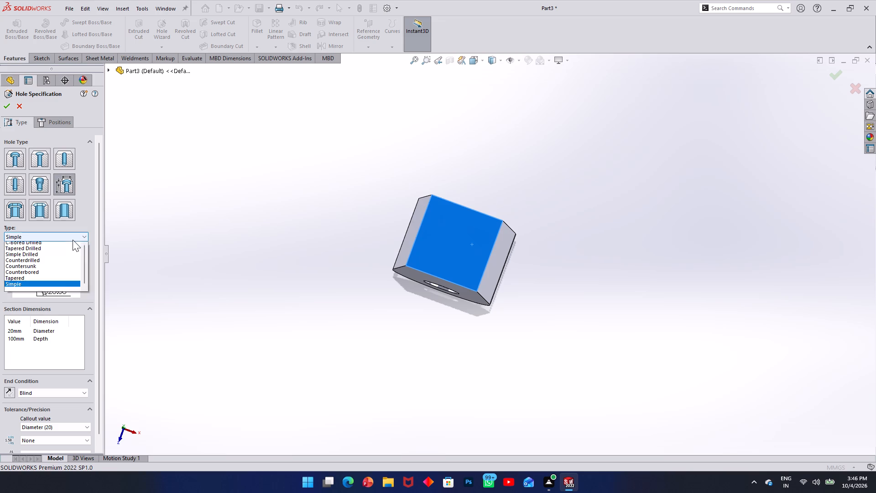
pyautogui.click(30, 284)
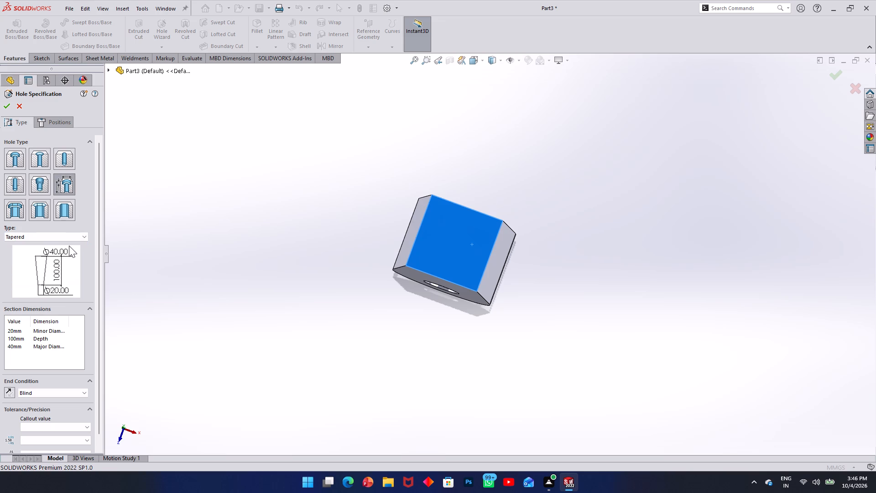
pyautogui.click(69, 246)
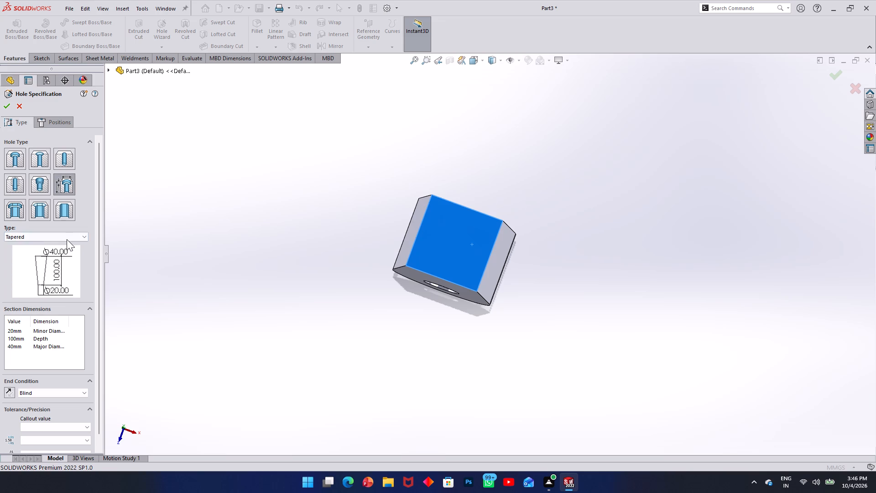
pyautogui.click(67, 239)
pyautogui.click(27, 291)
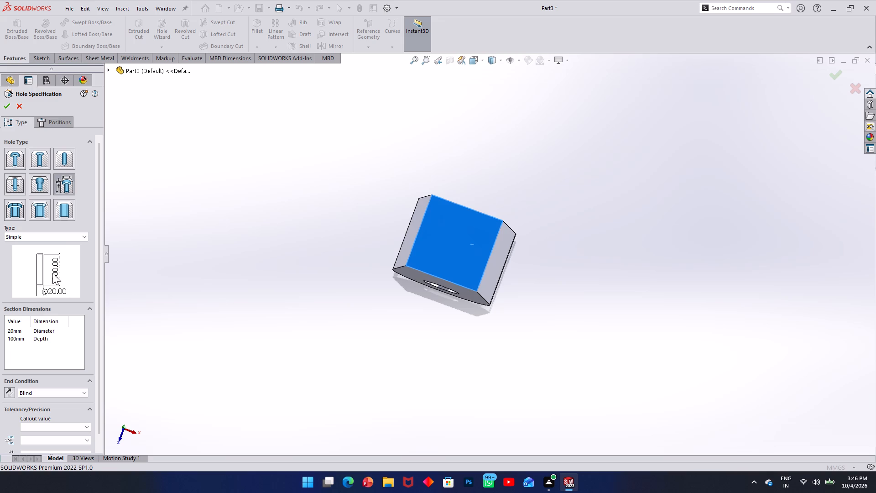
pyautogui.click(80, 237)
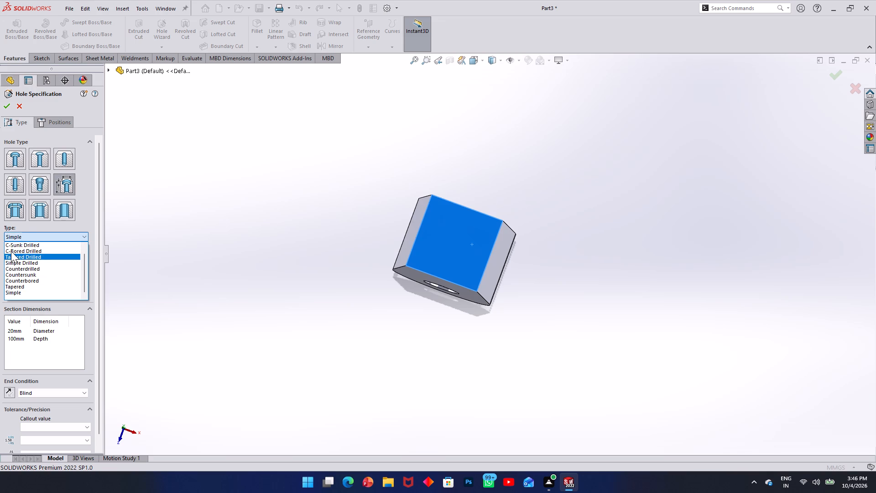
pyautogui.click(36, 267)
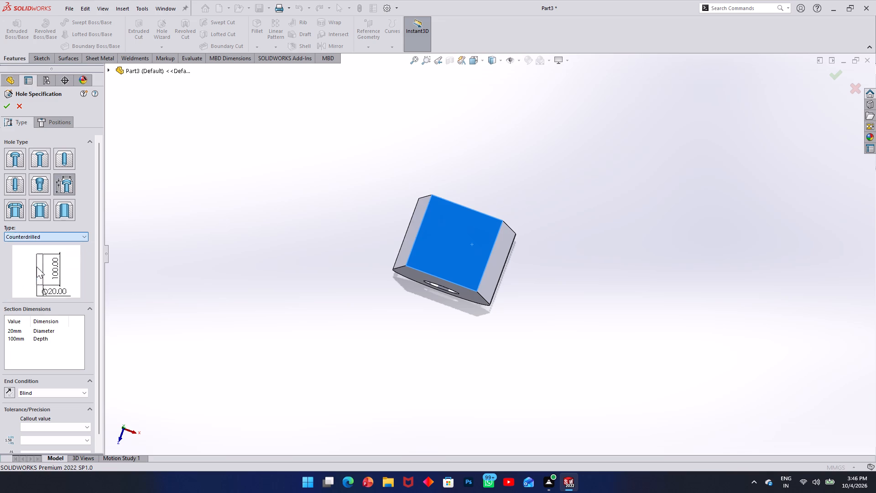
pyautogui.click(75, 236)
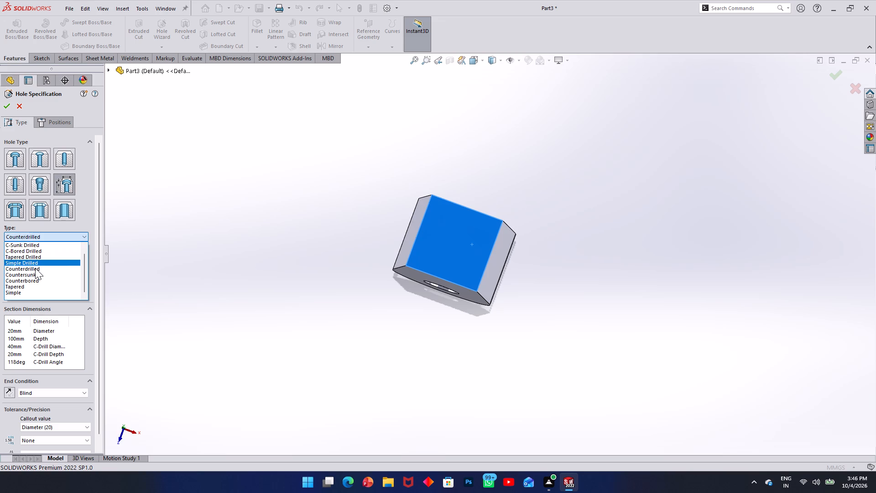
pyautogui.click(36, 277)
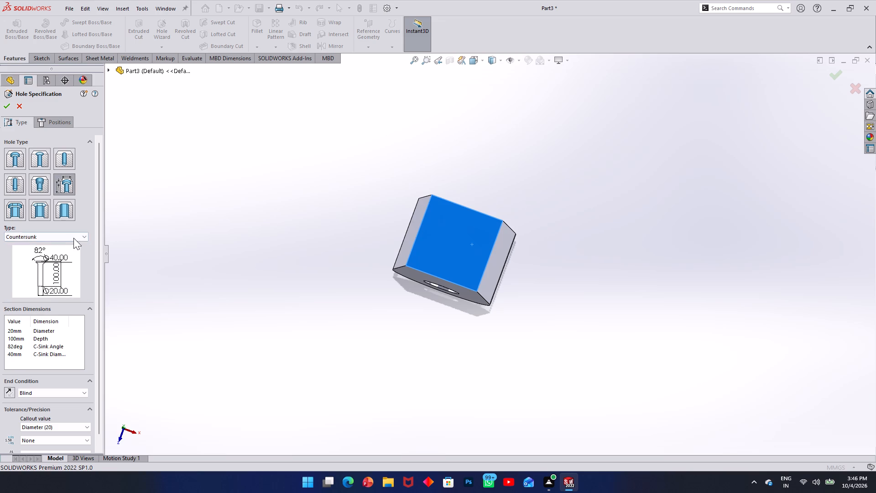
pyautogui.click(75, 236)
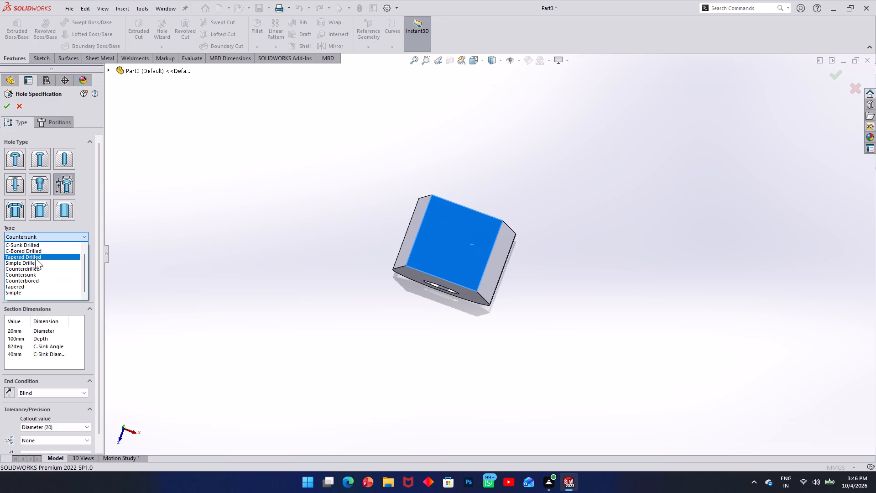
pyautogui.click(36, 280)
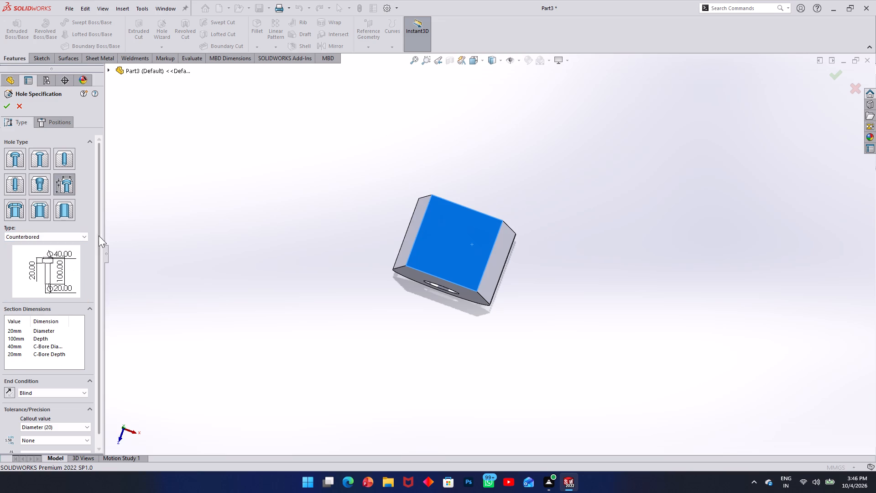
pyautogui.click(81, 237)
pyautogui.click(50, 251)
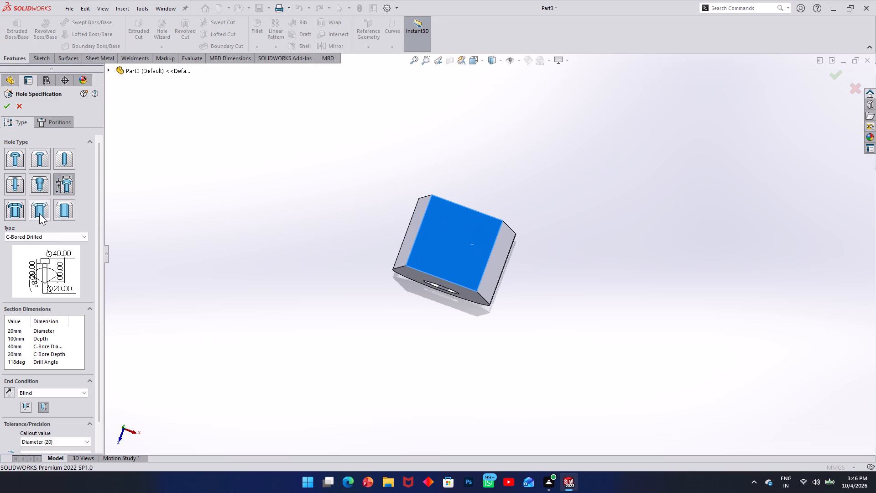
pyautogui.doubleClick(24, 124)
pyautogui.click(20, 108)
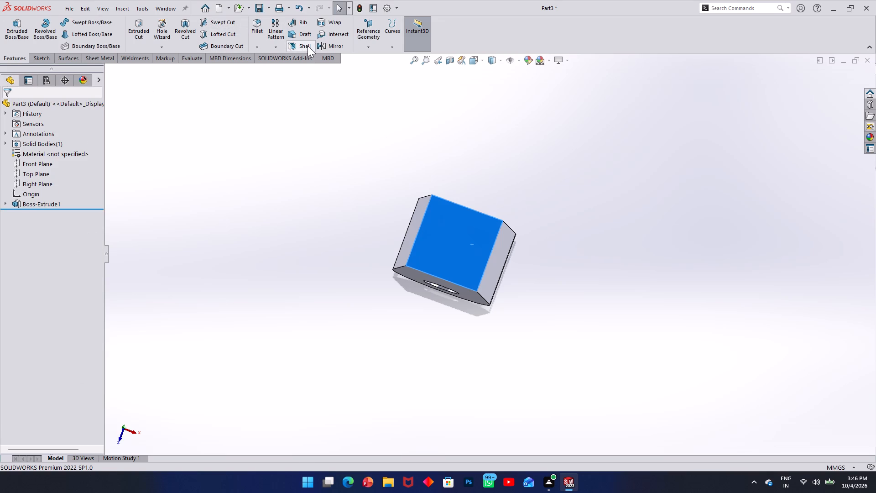
# Start a Hole Wizard hole on the selected face, using the plain Hole type and the ANSI Metric standard.
pyautogui.click(168, 27)
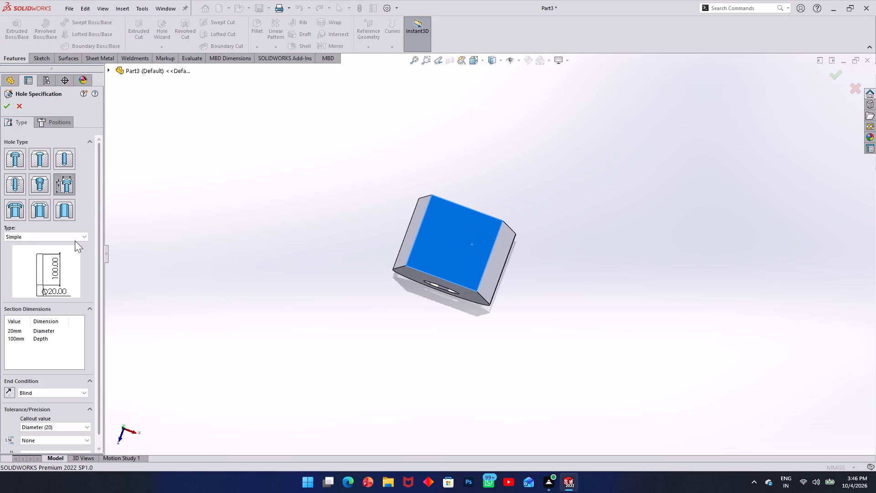
pyautogui.scroll(-3, 64, 407)
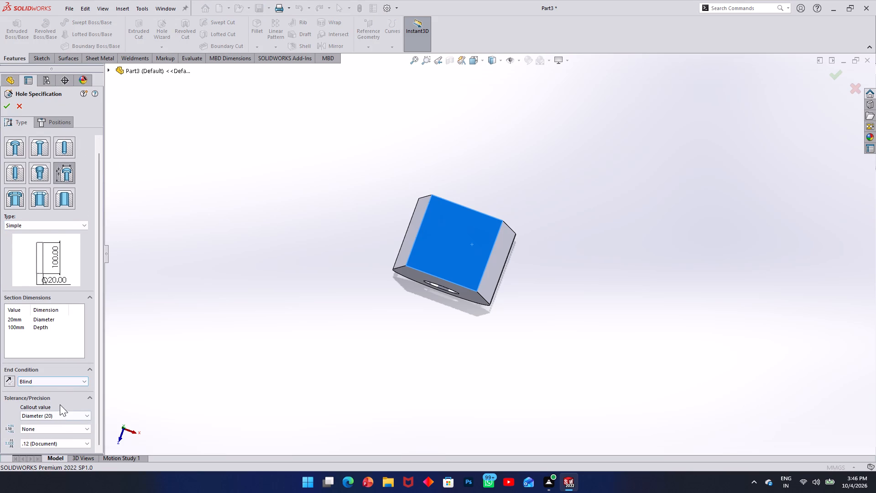
pyautogui.click(63, 383)
pyautogui.click(63, 383)
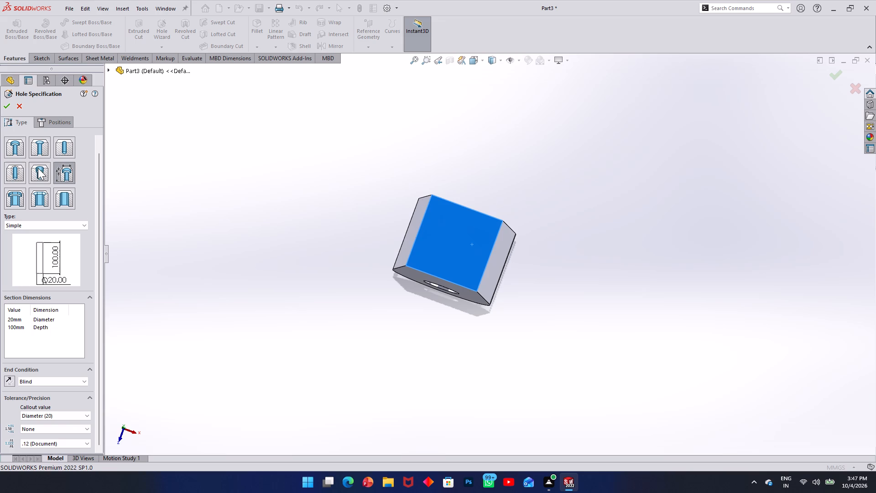
pyautogui.click(13, 152)
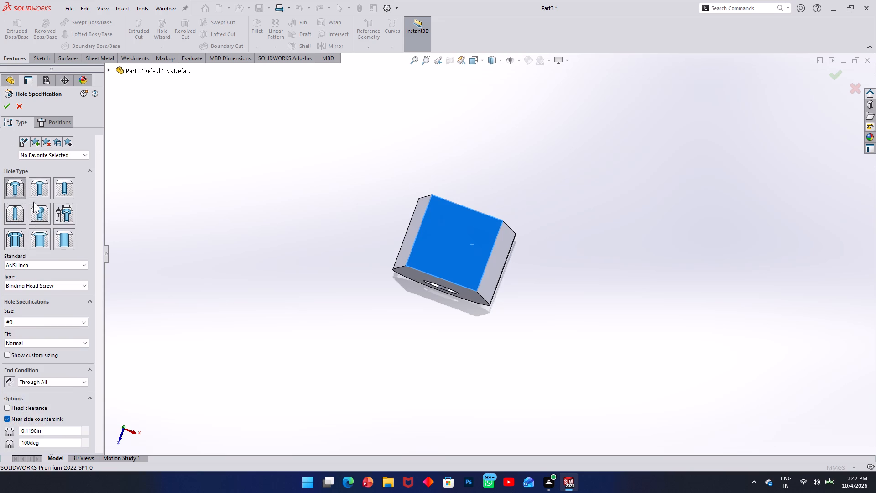
pyautogui.click(64, 185)
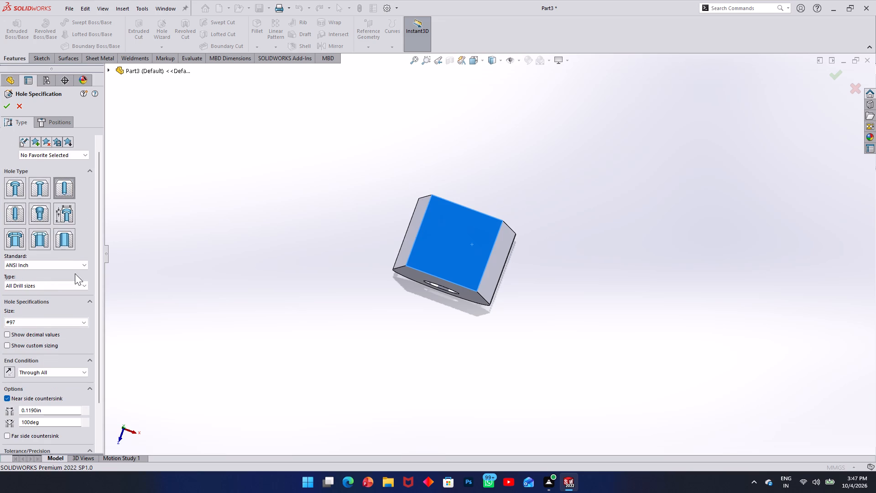
pyautogui.click(83, 327)
pyautogui.click(82, 320)
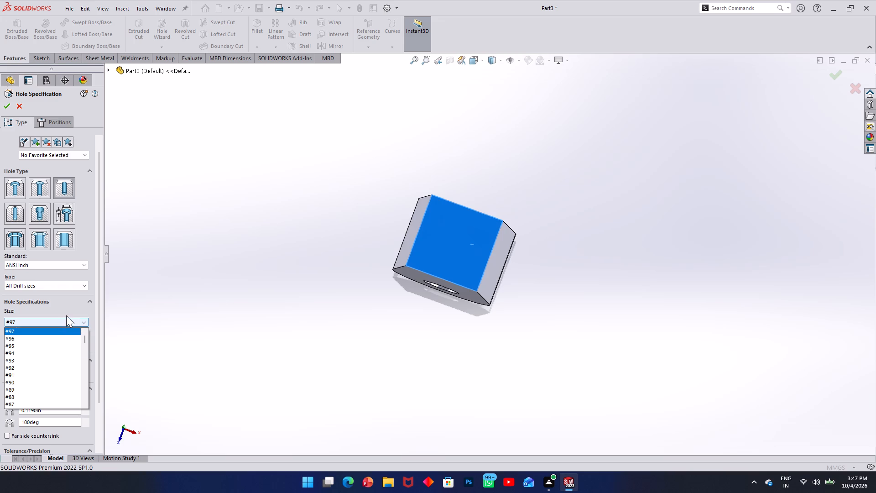
pyautogui.click(67, 315)
pyautogui.click(81, 288)
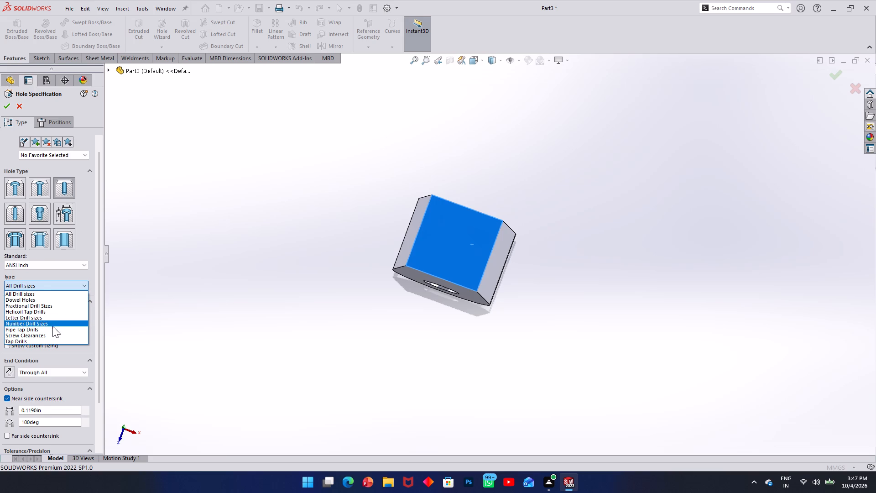
pyautogui.click(143, 298)
pyautogui.click(83, 264)
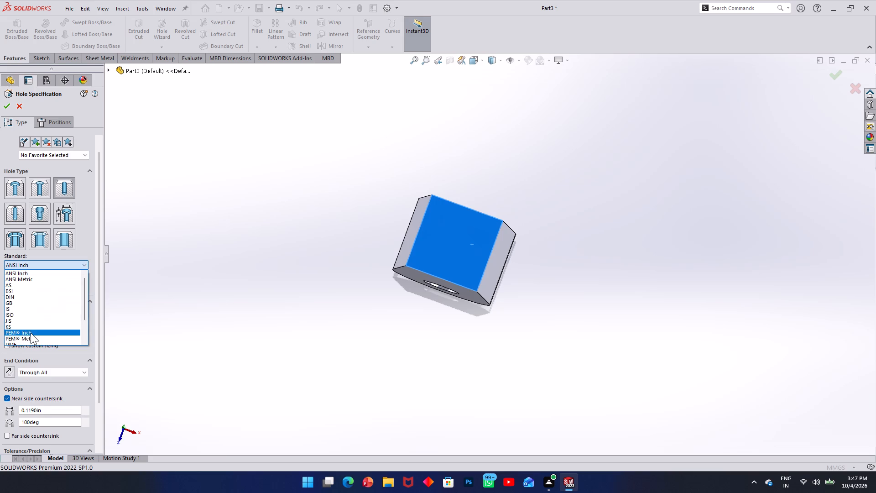
pyautogui.click(28, 282)
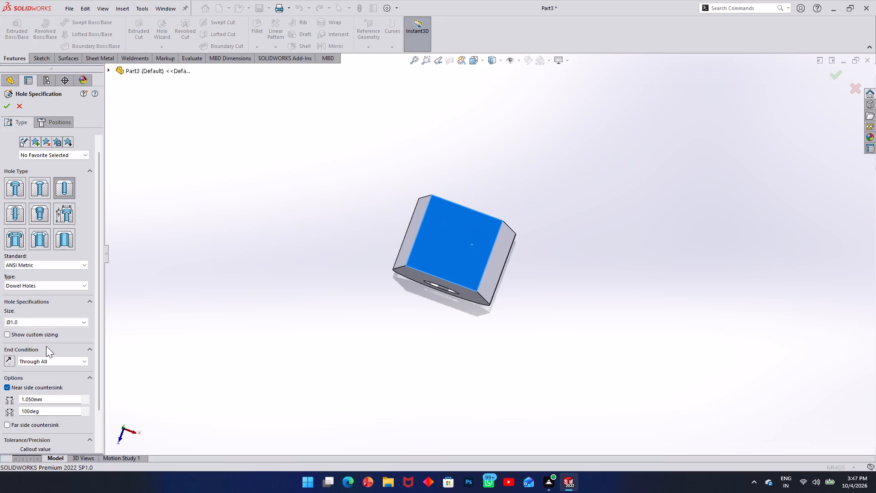
# Look through the available hole sizes, hole types and standards for a specification that suits the block.
pyautogui.click(68, 323)
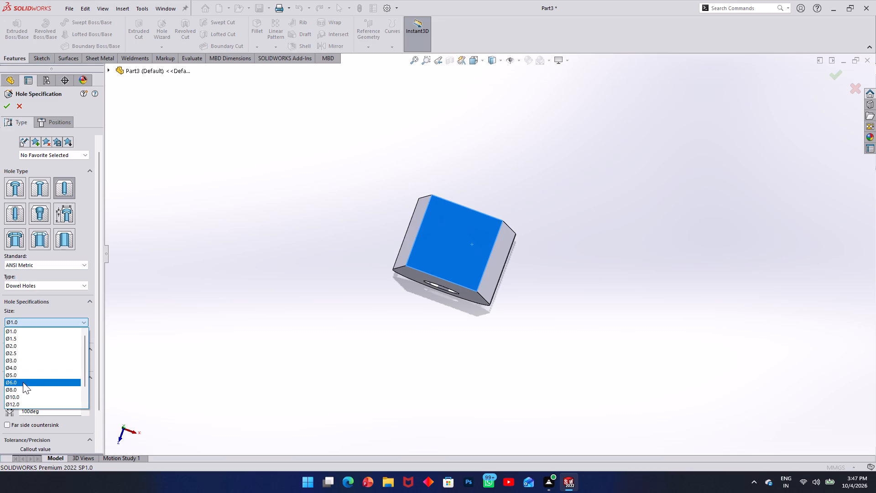
pyautogui.scroll(-7, 23, 382)
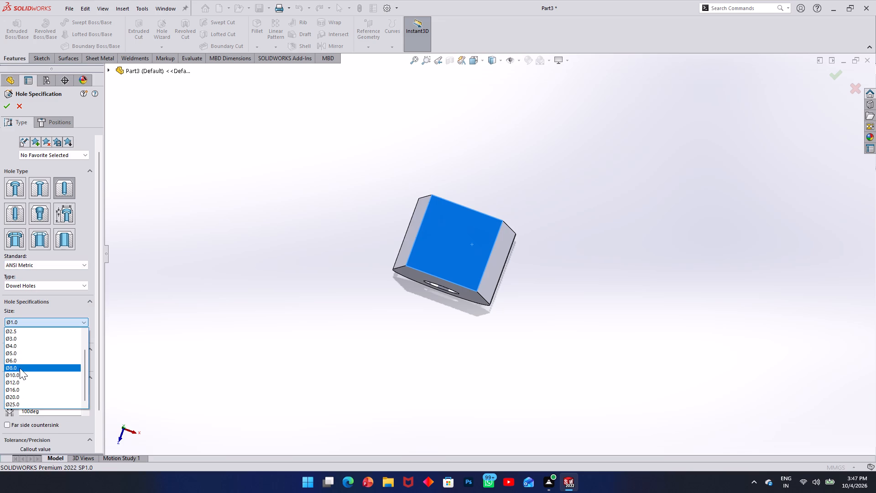
pyautogui.click(134, 360)
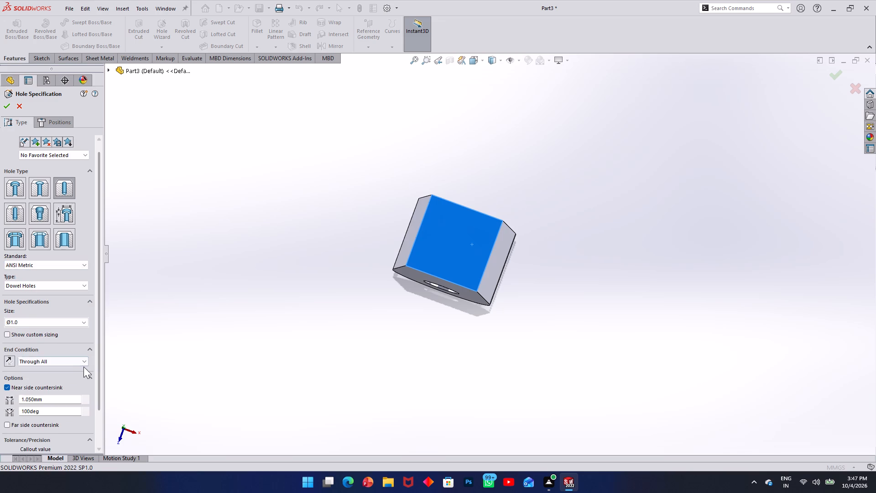
pyautogui.click(63, 285)
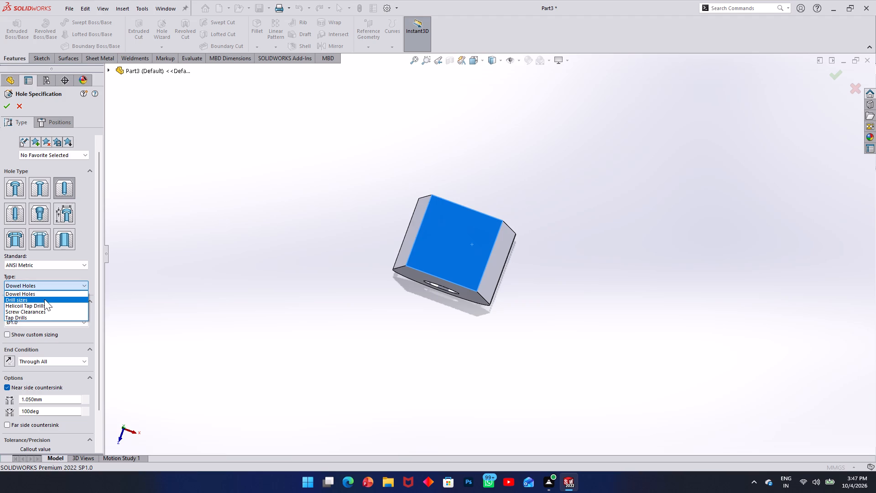
pyautogui.click(44, 299)
pyautogui.click(63, 285)
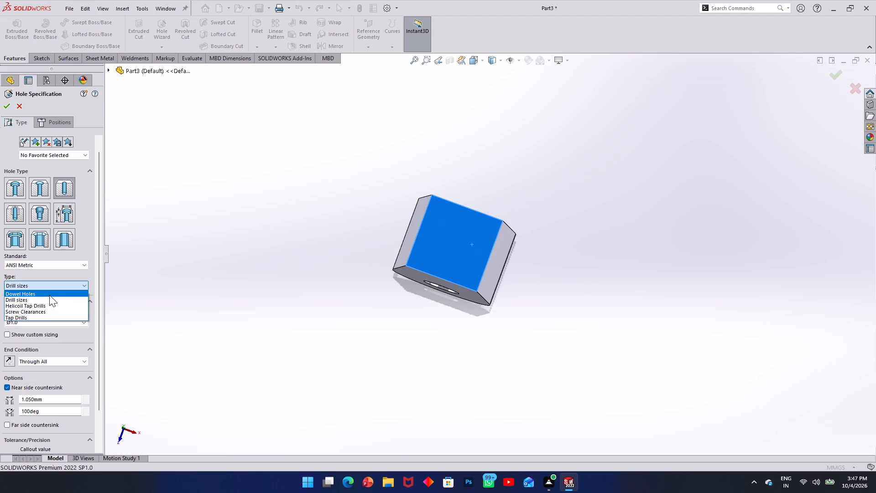
pyautogui.click(49, 296)
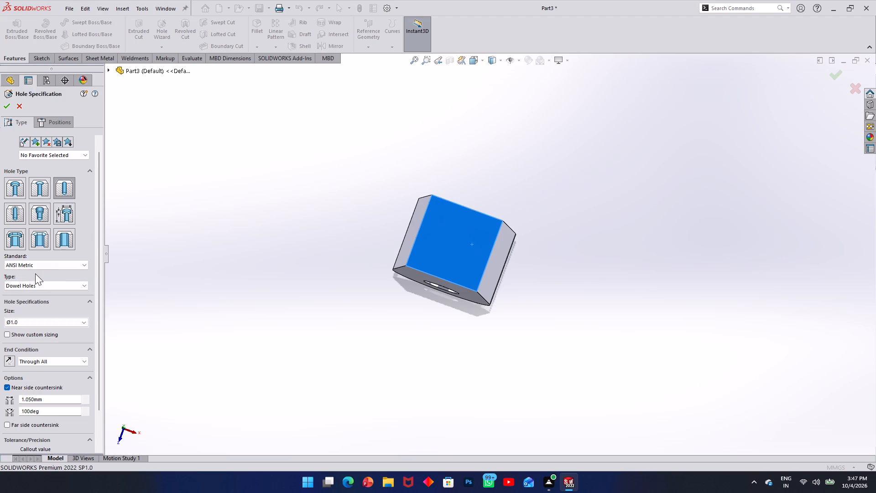
pyautogui.click(39, 266)
pyautogui.scroll(-3, 24, 331)
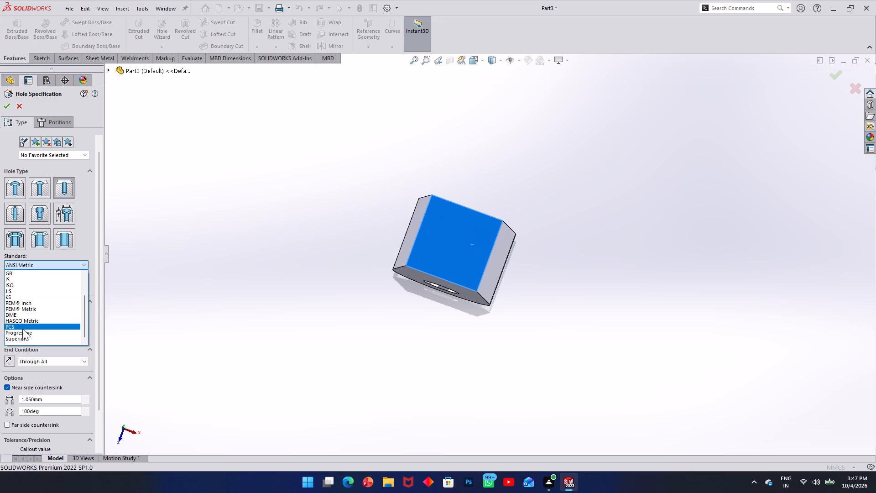
pyautogui.scroll(-3, 22, 328)
pyautogui.scroll(3, 20, 336)
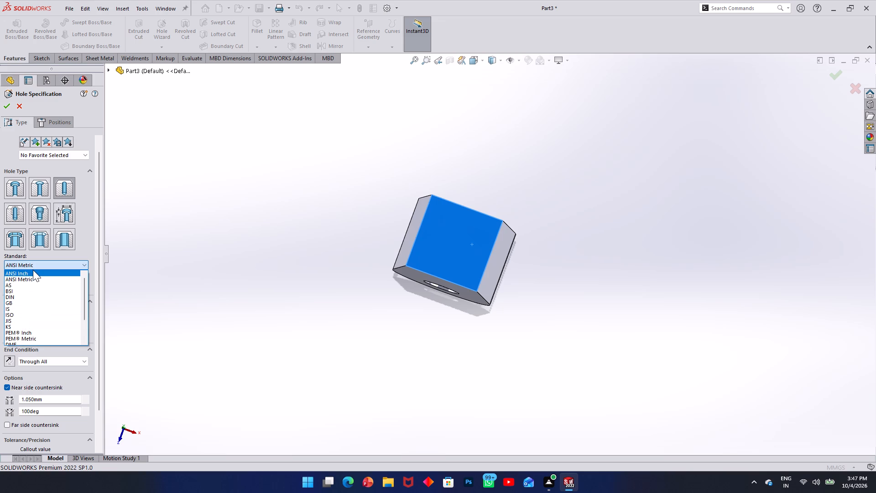
pyautogui.scroll(-1, 30, 337)
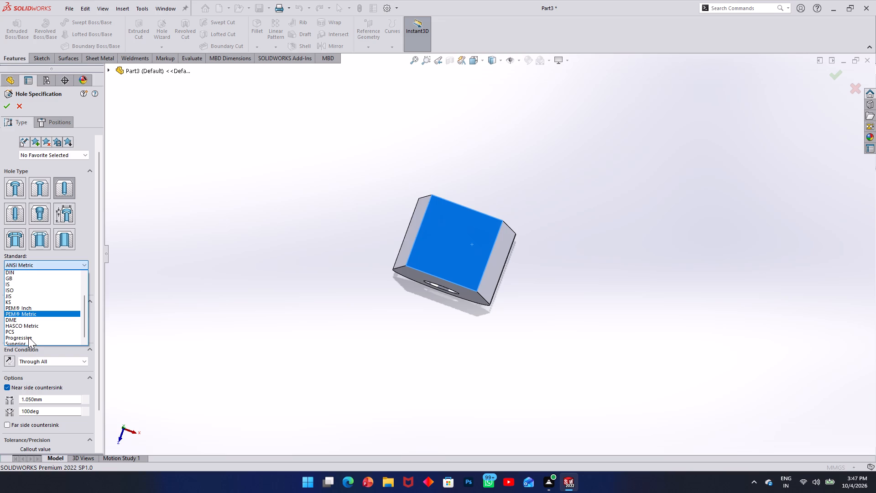
pyautogui.scroll(-3, 28, 337)
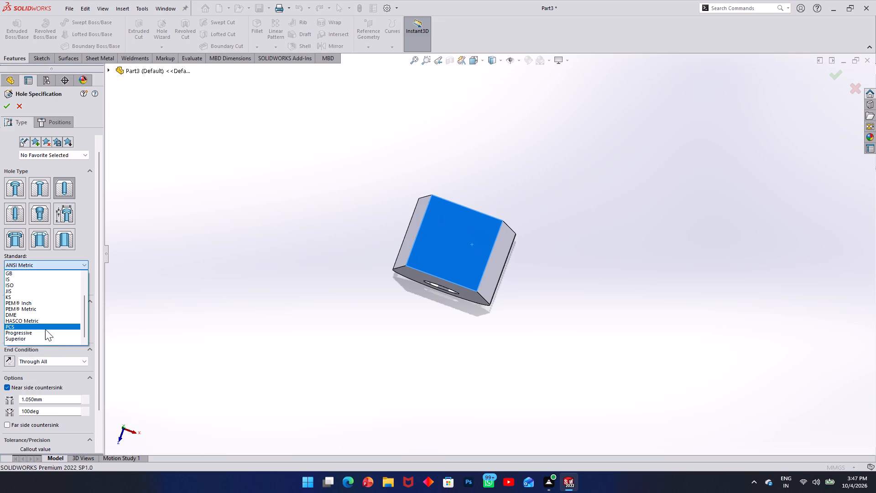
pyautogui.click(133, 328)
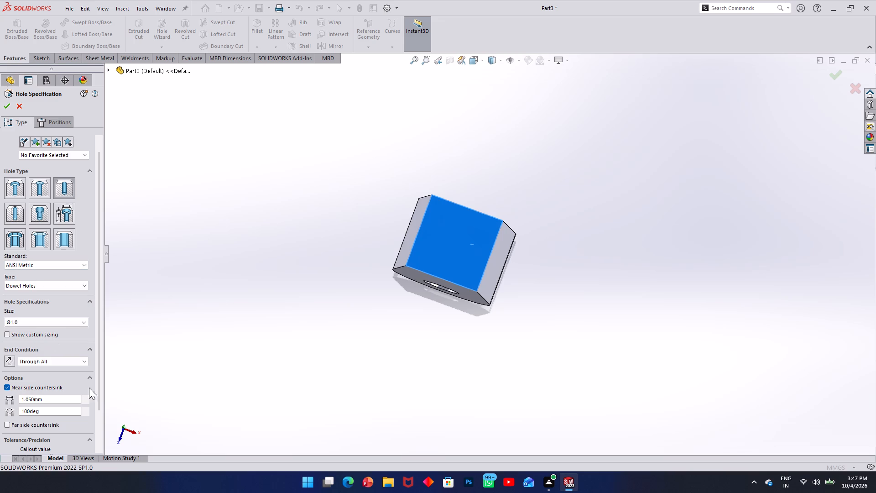
pyautogui.click(65, 322)
pyautogui.scroll(-2, 27, 388)
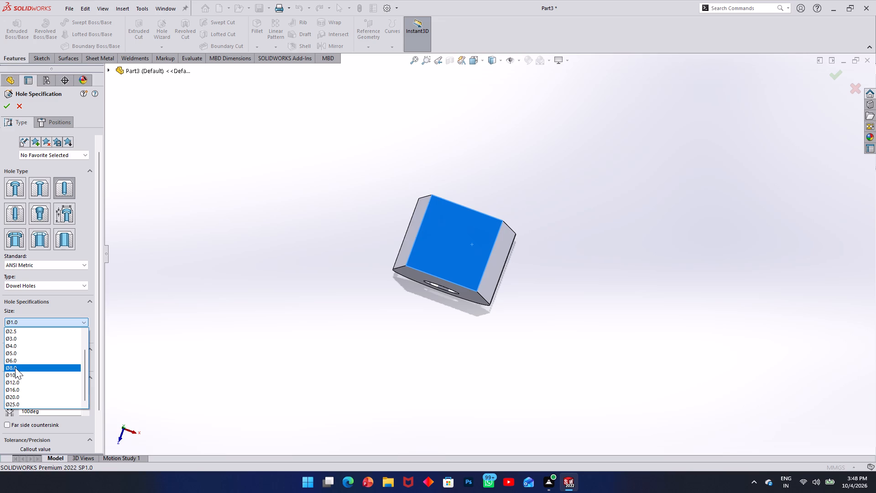
# Specify the hole as a Tap Drills type with size M20x2.5.
pyautogui.doubleClick(62, 288)
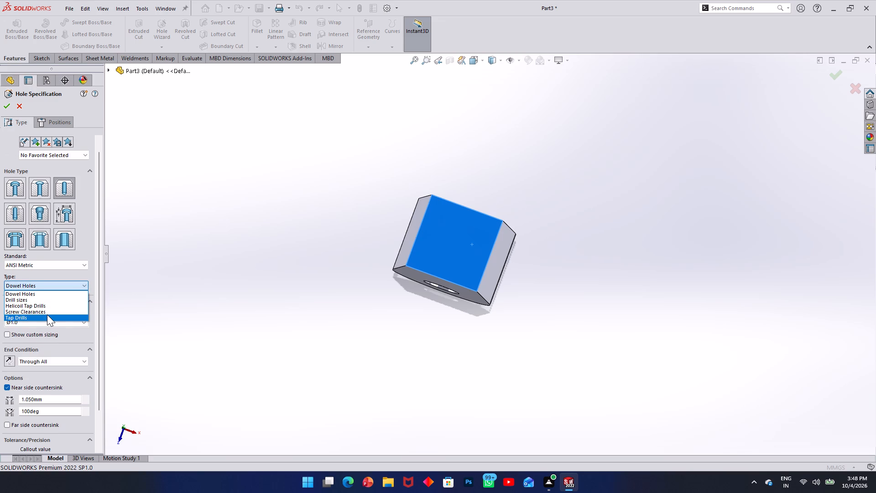
pyautogui.click(47, 315)
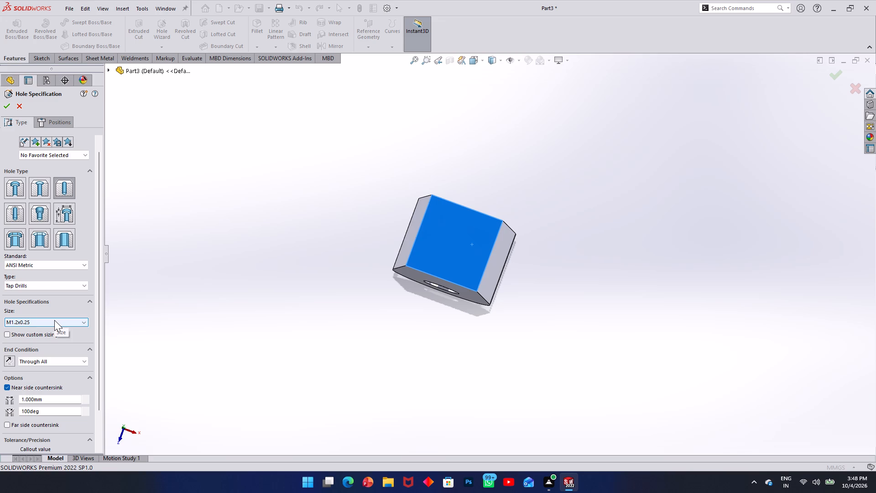
pyautogui.click(54, 320)
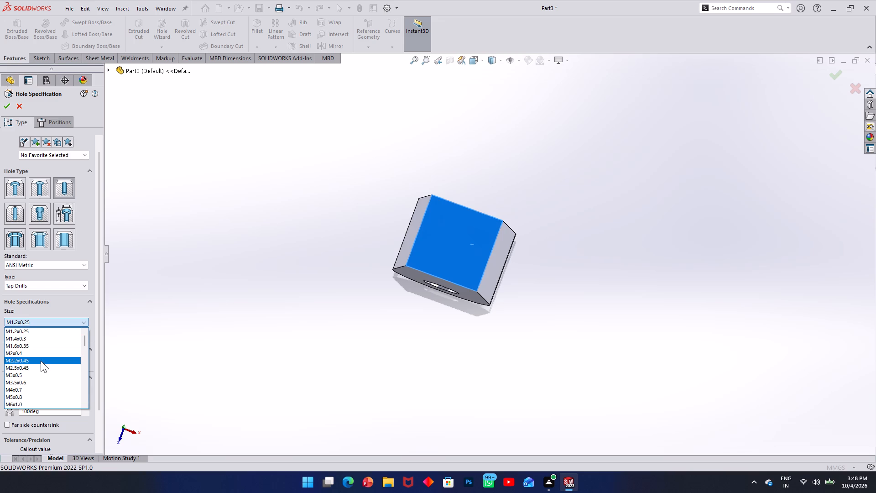
pyautogui.scroll(-4, 40, 368)
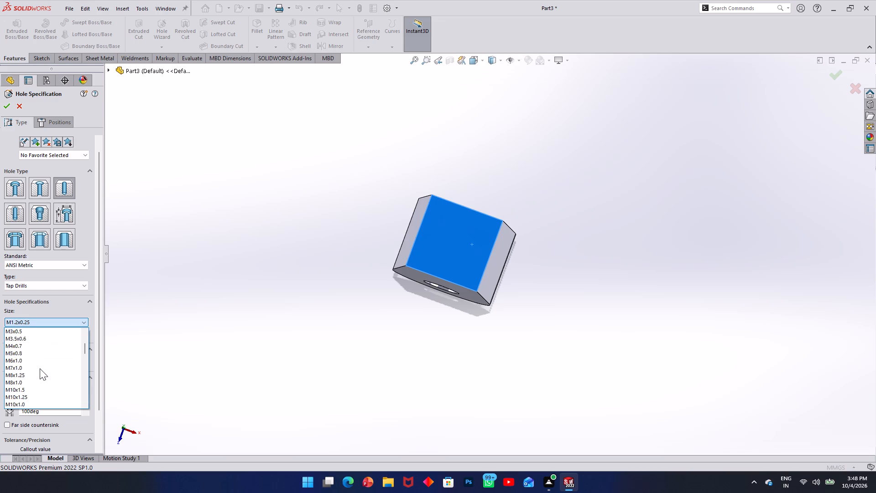
pyautogui.scroll(-9, 28, 379)
pyautogui.scroll(1, 26, 367)
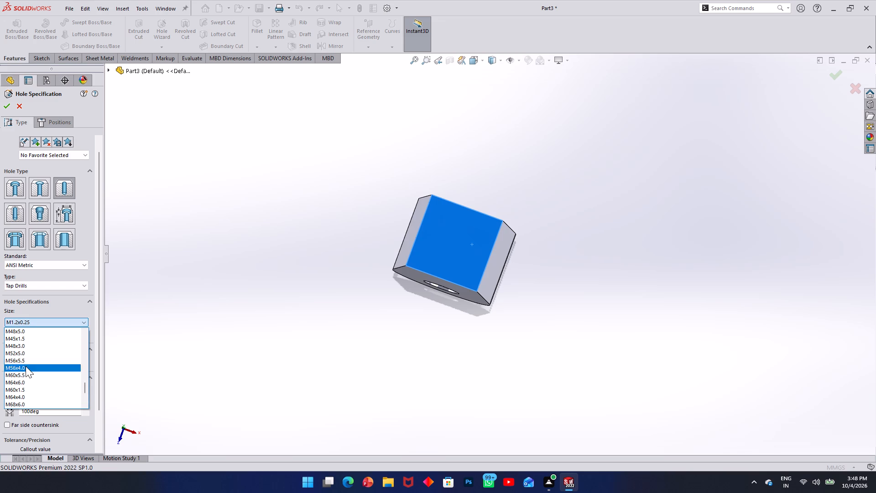
pyautogui.scroll(2, 25, 363)
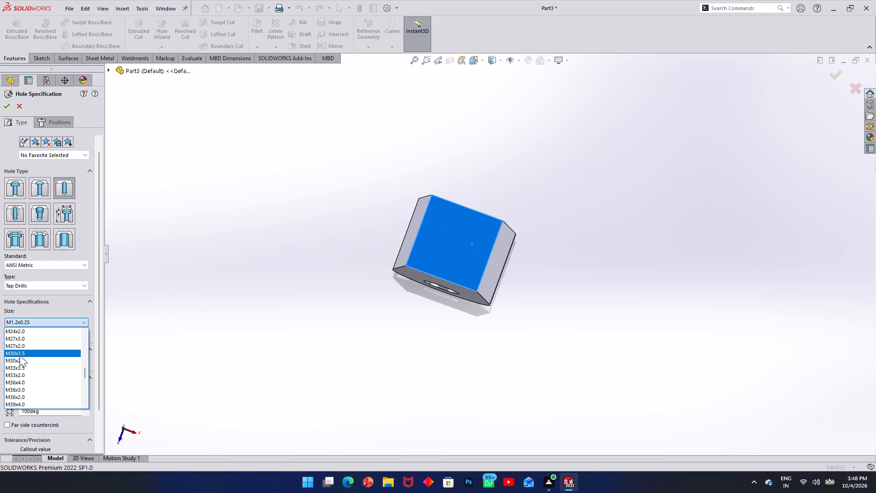
pyautogui.scroll(2, 18, 352)
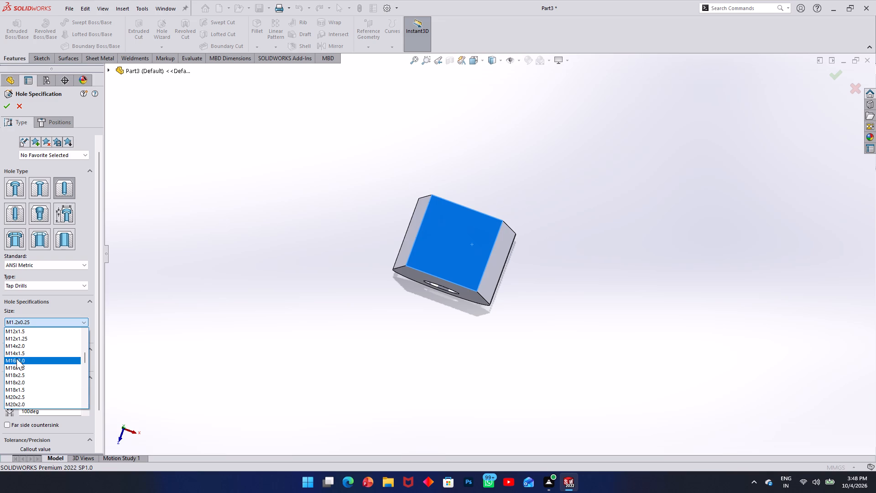
pyautogui.click(16, 398)
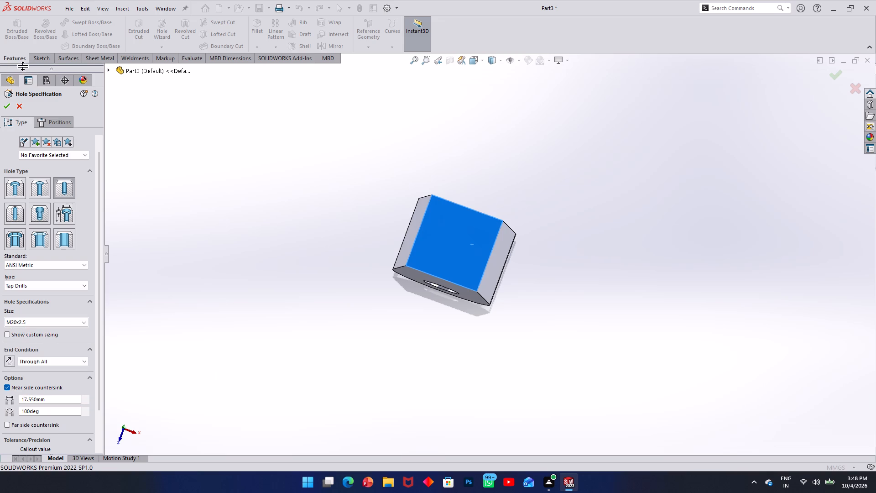
# Place the hole's centre on the selected face, vertically in line with the origin and about 15.4 mm from it.
pyautogui.click(62, 121)
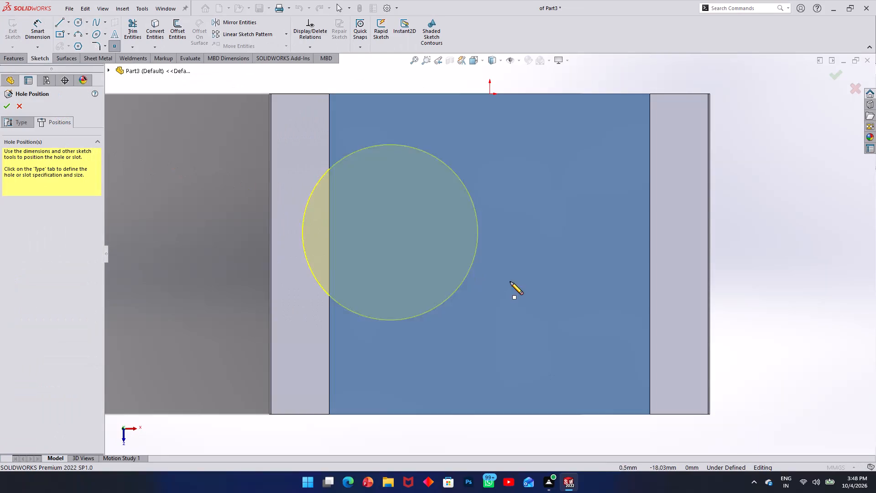
pyautogui.click(492, 248)
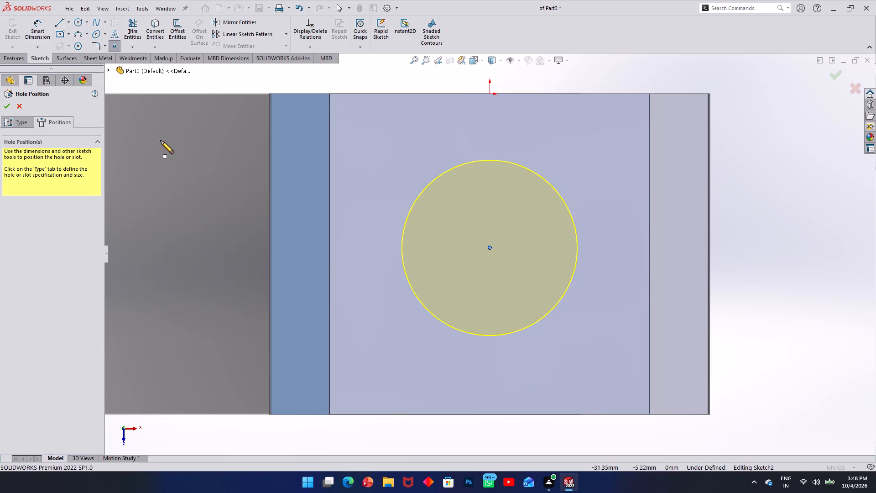
# Dimension the distance from the hole's centre to the face edge shared with the sloping side.
pyautogui.click(47, 29)
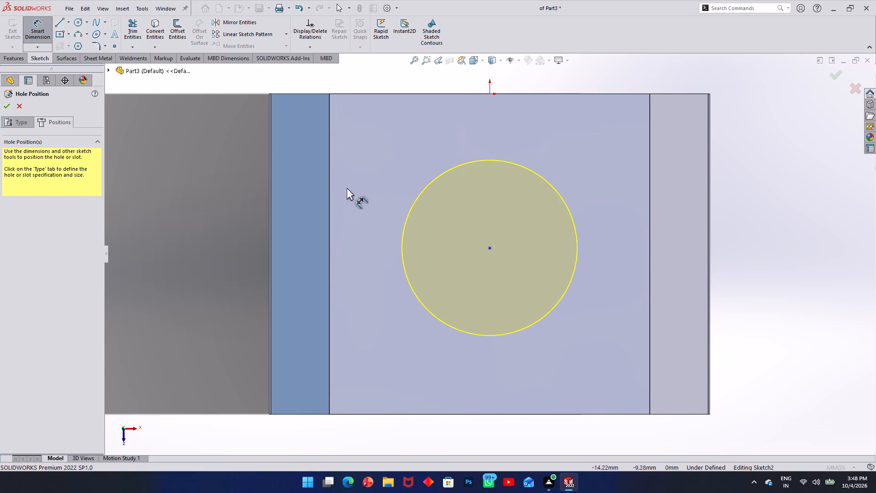
pyautogui.click(328, 241)
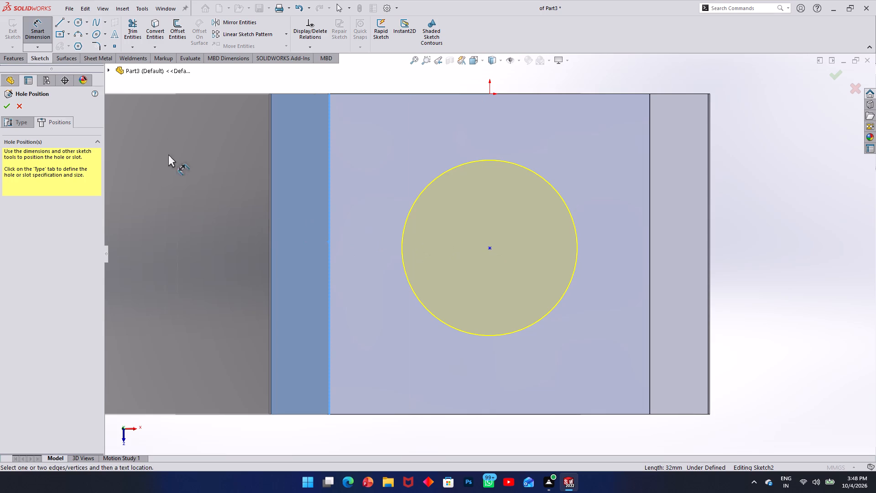
pyautogui.click(489, 246)
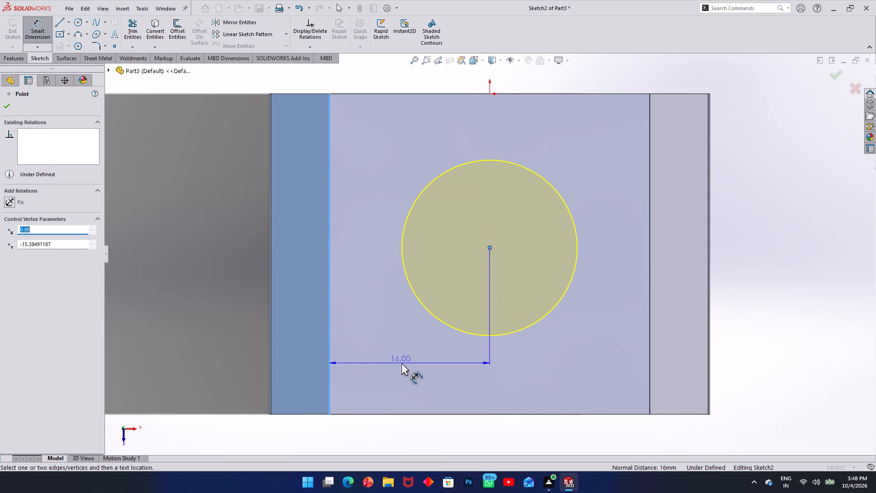
pyautogui.click(403, 372)
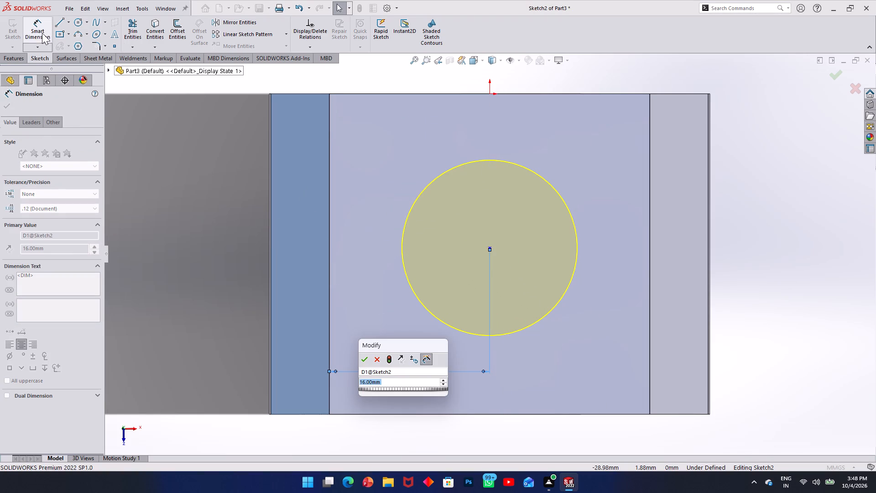
# Set the hole centre's distance from the face edge in line with the origin to 16 mm and finish the hole.
pyautogui.click(42, 33)
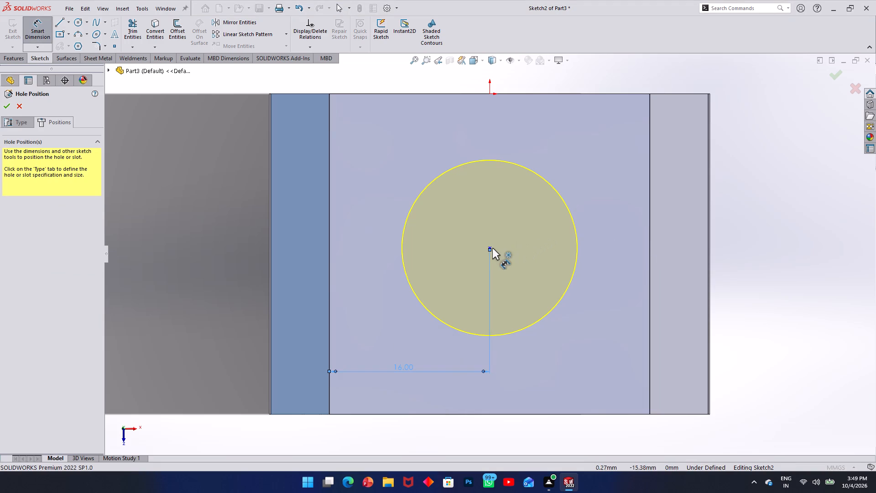
pyautogui.click(492, 248)
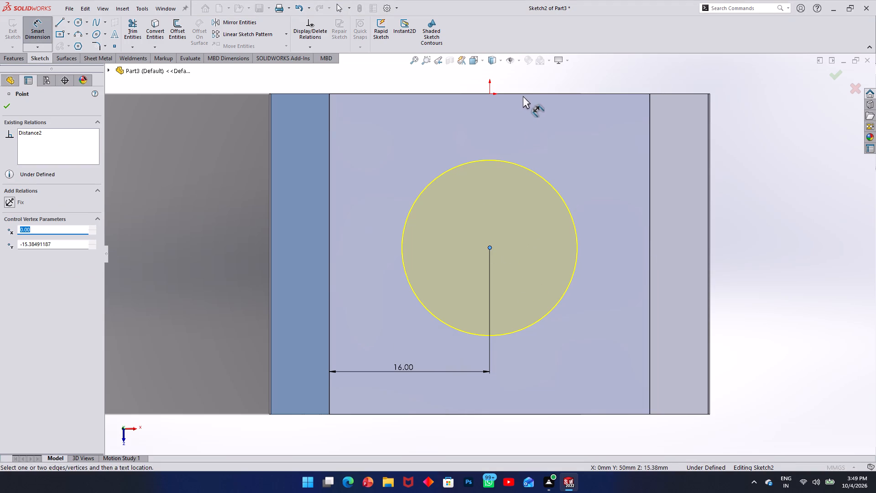
pyautogui.click(524, 93)
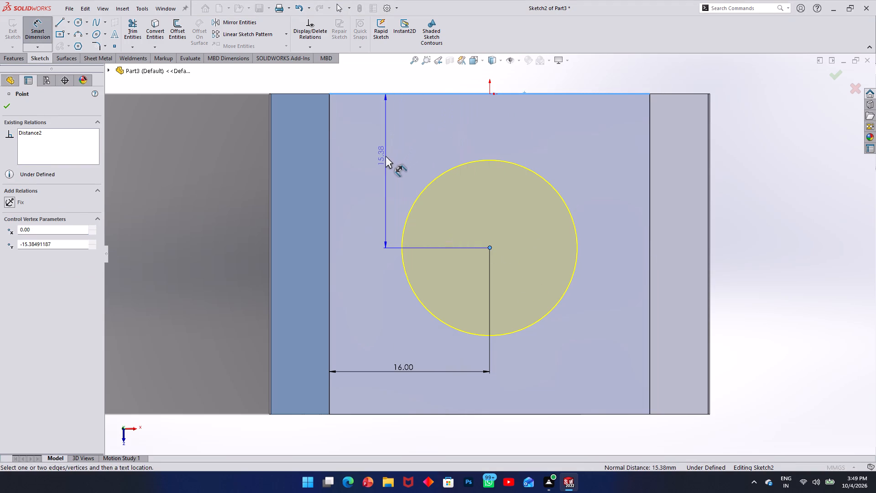
pyautogui.click(386, 156)
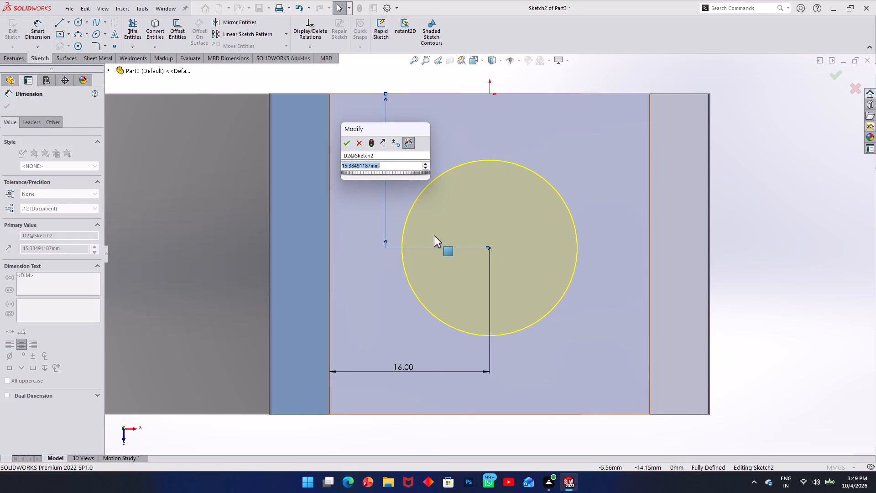
pyautogui.write('16')
pyautogui.press('Return')
pyautogui.scroll(-1, 390, 207)
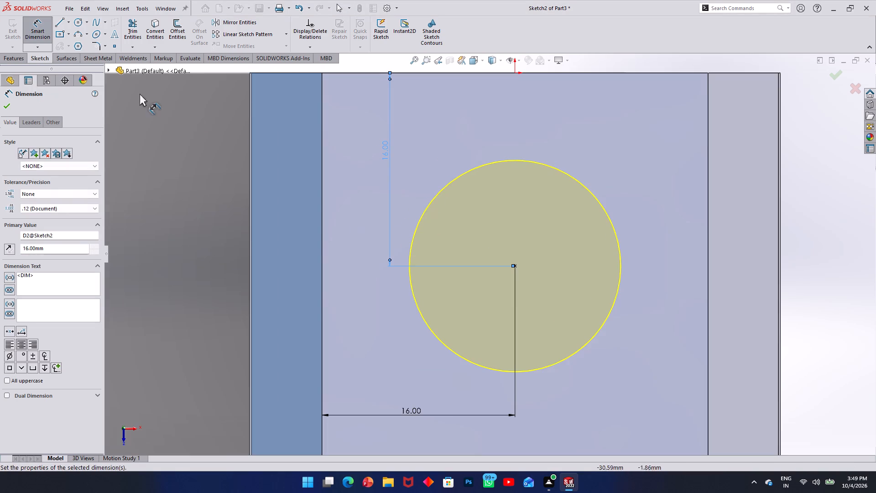
pyautogui.click(6, 105)
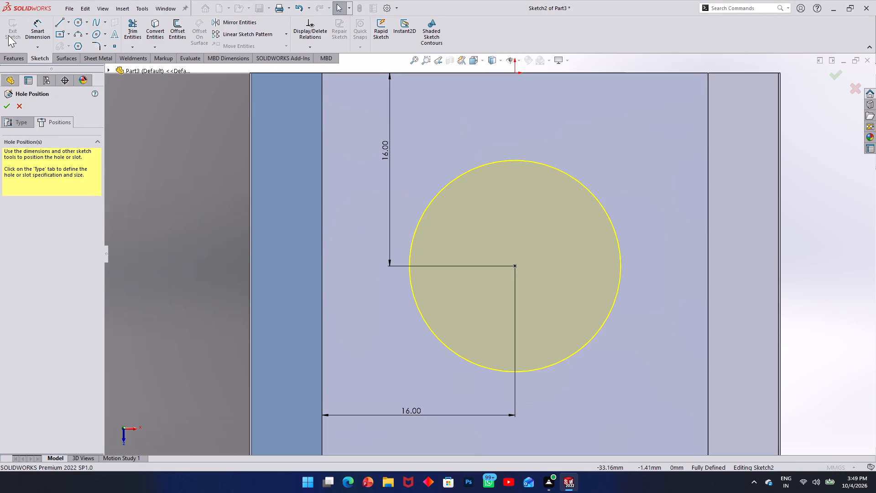
pyautogui.click(5, 107)
# Edit the M20x2.5 tap drill hole so that its end condition is Up To Next.
pyautogui.moveTo(803, 316); pyautogui.dragTo(792, 309, button='middle')
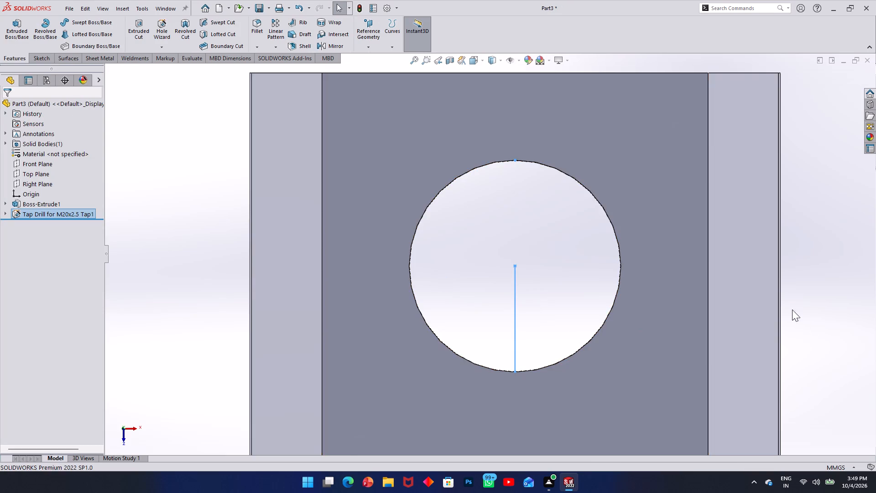
pyautogui.moveTo(792, 309); pyautogui.dragTo(767, 0, button='middle')
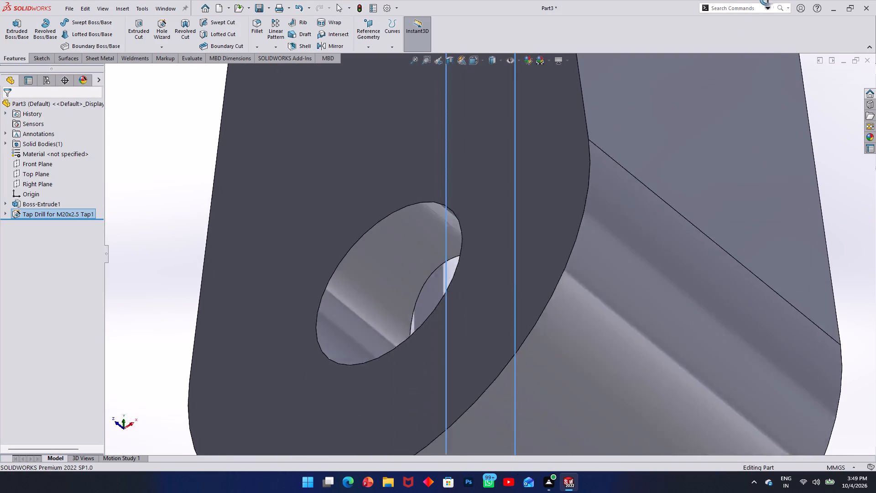
pyautogui.moveTo(767, 0); pyautogui.dragTo(771, 150, button='middle')
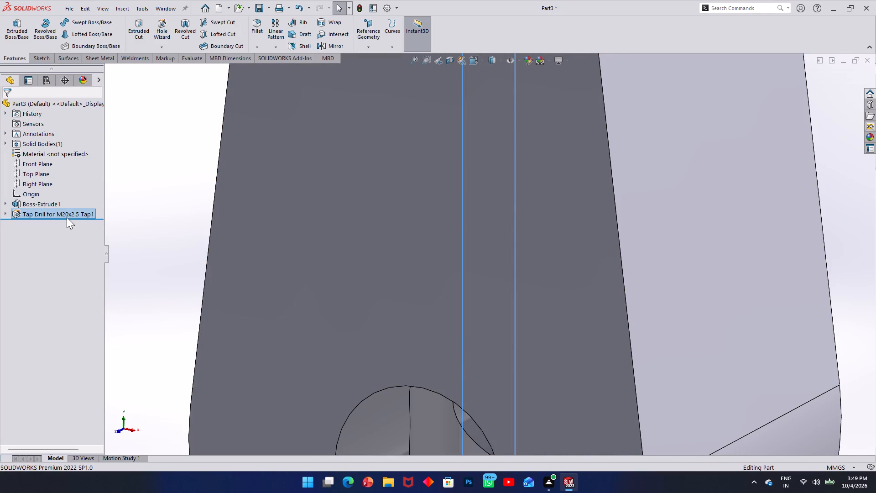
pyautogui.rightClick(66, 217)
pyautogui.click(70, 194)
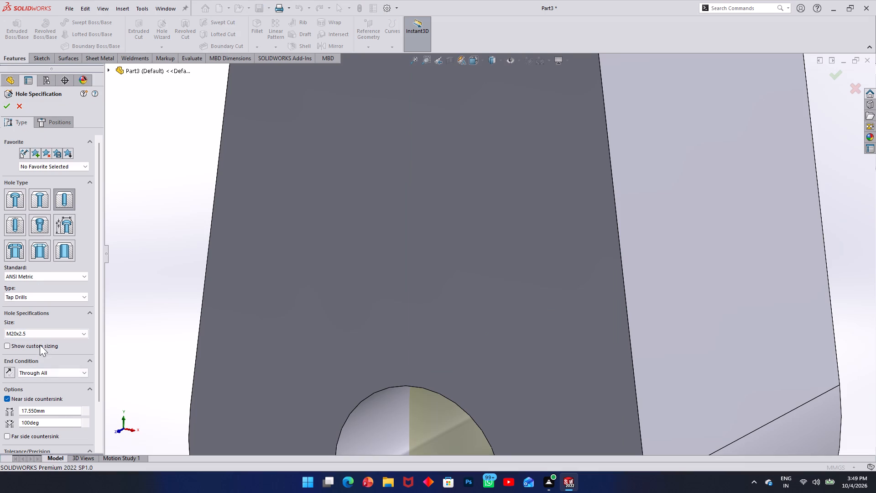
pyautogui.scroll(-1, 39, 326)
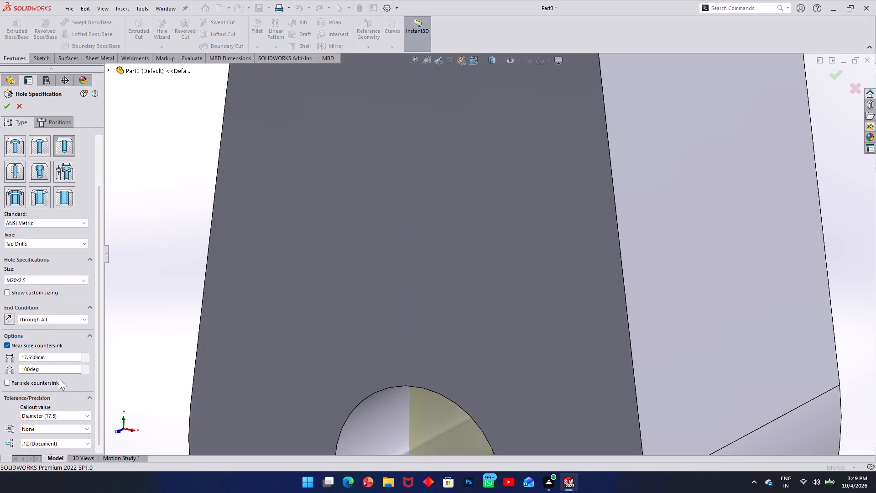
pyautogui.scroll(-1, 67, 377)
pyautogui.click(42, 321)
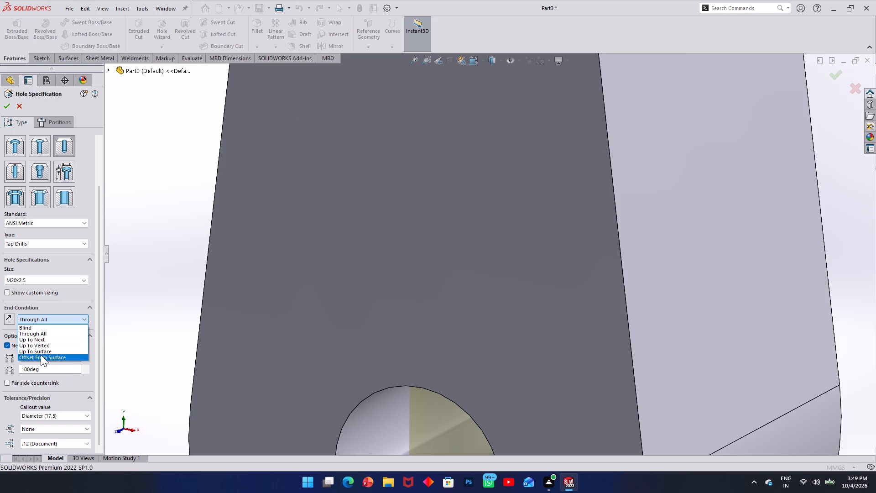
pyautogui.click(41, 340)
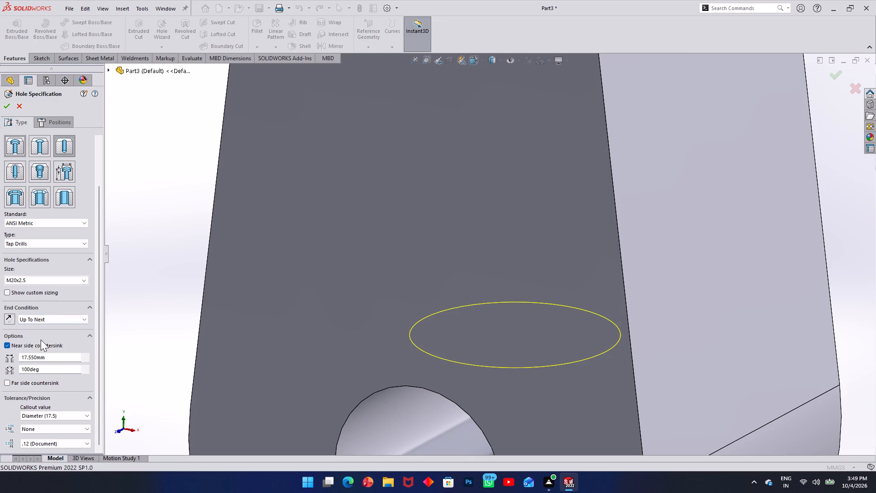
pyautogui.click(4, 105)
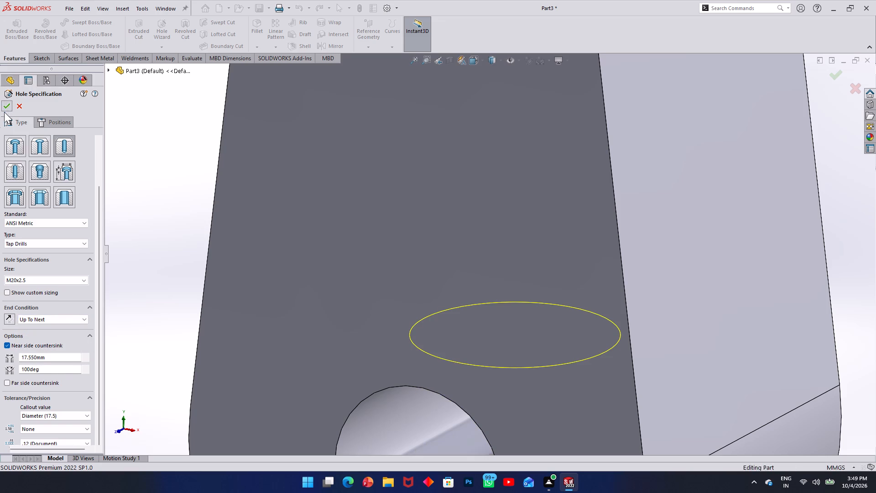
# Inspect the part from several angles to check how the tap drill hole meets the cross hole.
pyautogui.moveTo(303, 303); pyautogui.dragTo(370, 249, button='middle')
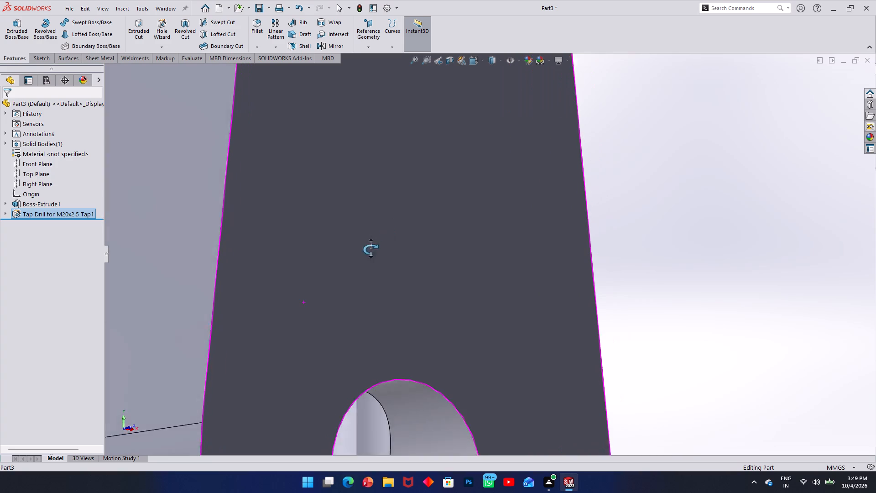
pyautogui.moveTo(370, 249); pyautogui.dragTo(341, 334, button='middle')
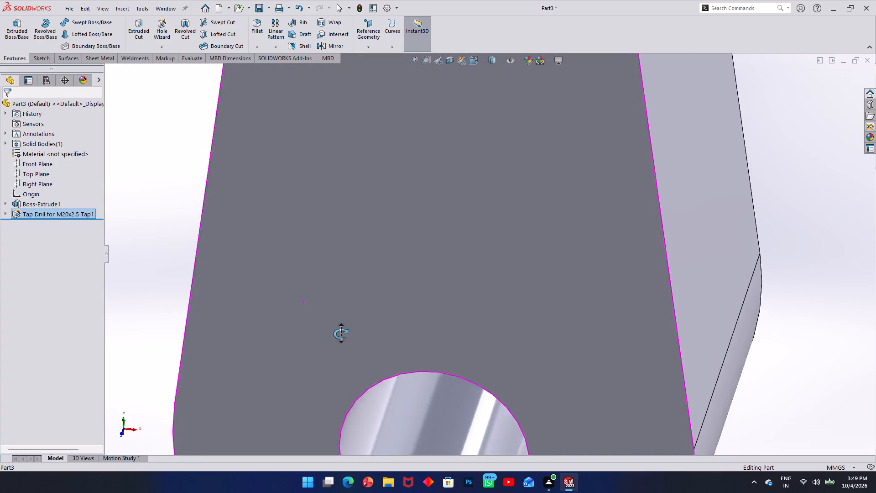
pyautogui.moveTo(341, 334); pyautogui.dragTo(365, 406, button='middle')
pyautogui.scroll(5, 344, 285)
pyautogui.moveTo(386, 194); pyautogui.dragTo(385, 203, button='middle')
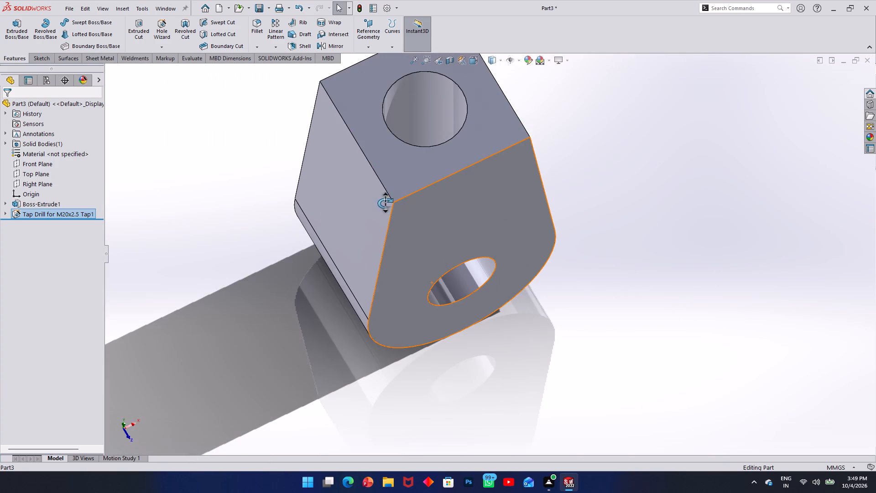
pyautogui.moveTo(385, 203); pyautogui.dragTo(356, 70, button='middle')
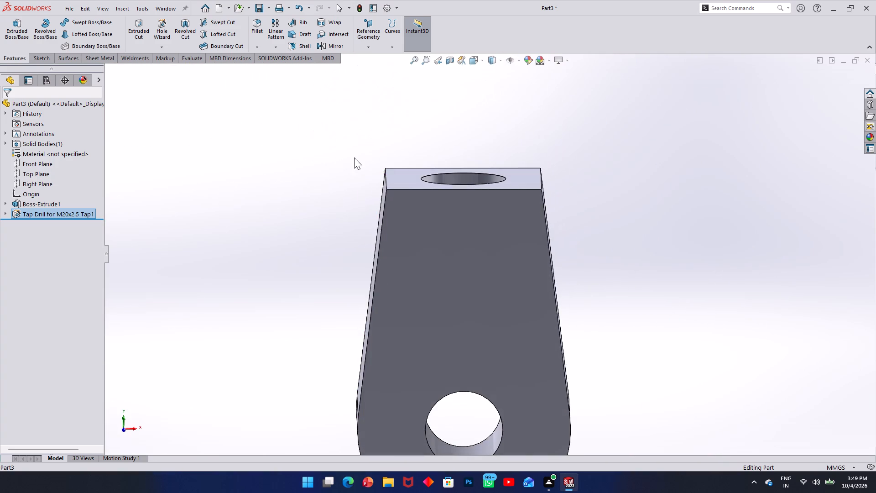
pyautogui.moveTo(386, 300); pyautogui.dragTo(339, 249, button='middle')
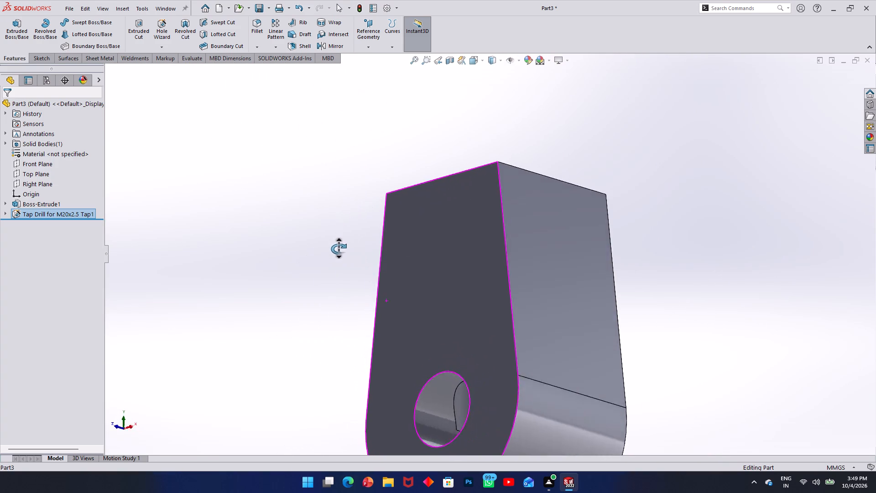
pyautogui.moveTo(339, 249); pyautogui.dragTo(457, 444, button='middle')
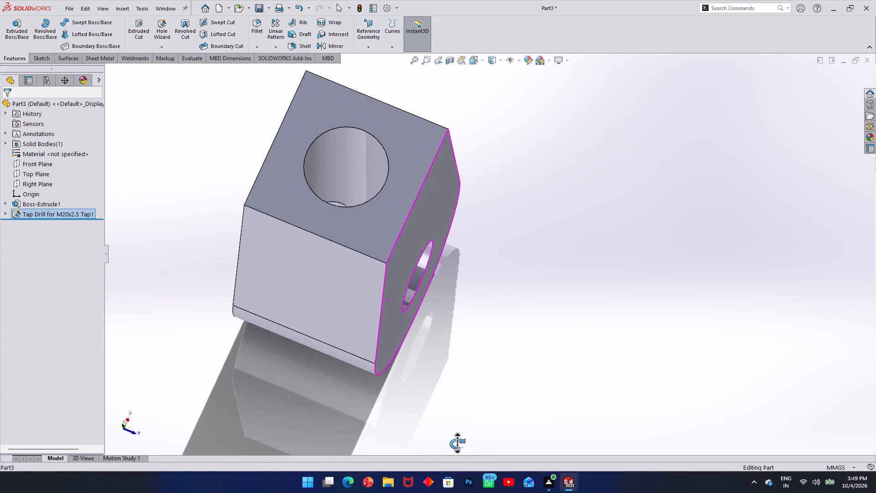
pyautogui.moveTo(457, 444); pyautogui.dragTo(387, 286, button='middle')
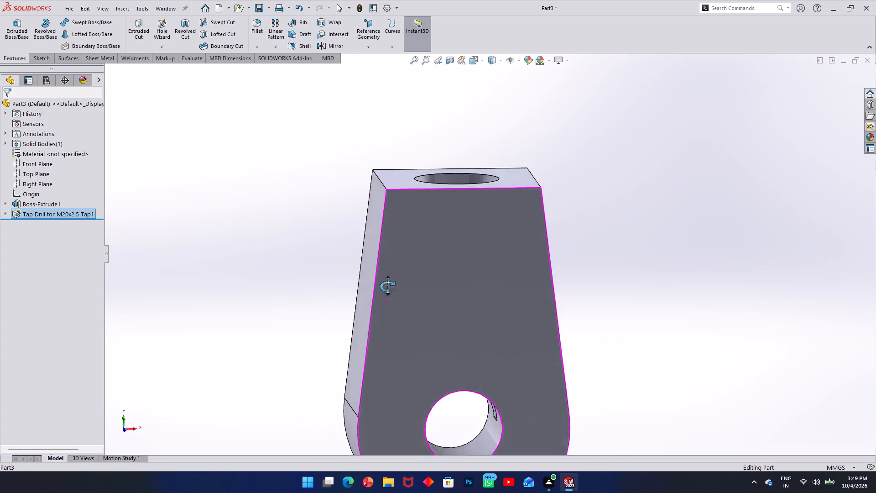
pyautogui.moveTo(387, 286); pyautogui.dragTo(376, 337, button='middle')
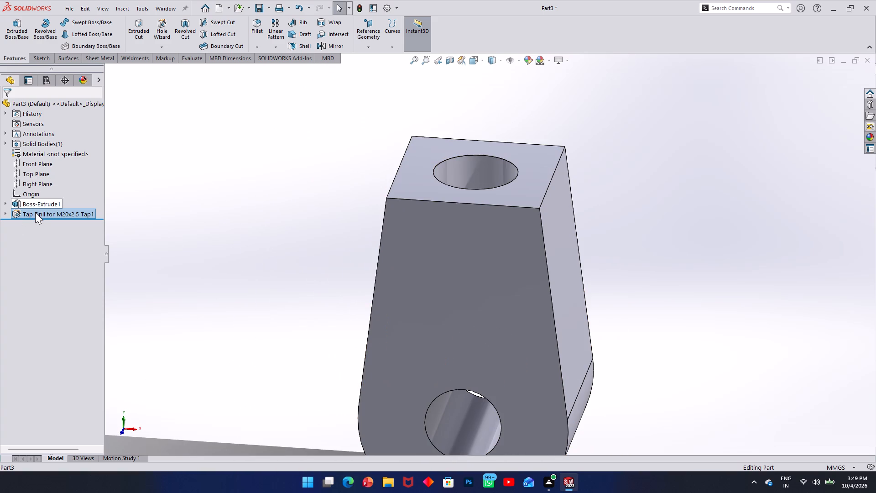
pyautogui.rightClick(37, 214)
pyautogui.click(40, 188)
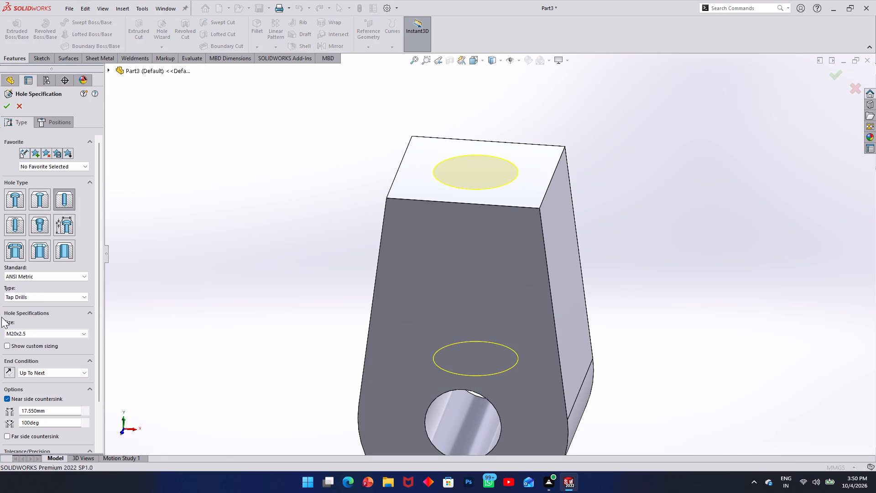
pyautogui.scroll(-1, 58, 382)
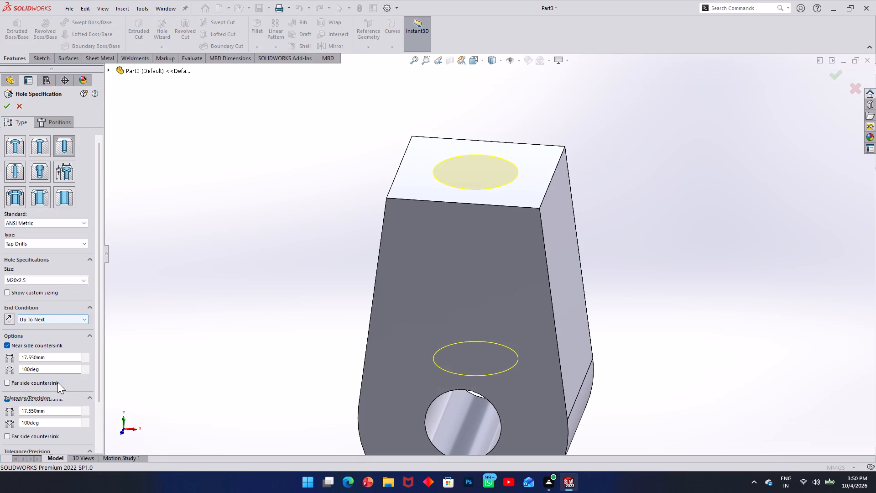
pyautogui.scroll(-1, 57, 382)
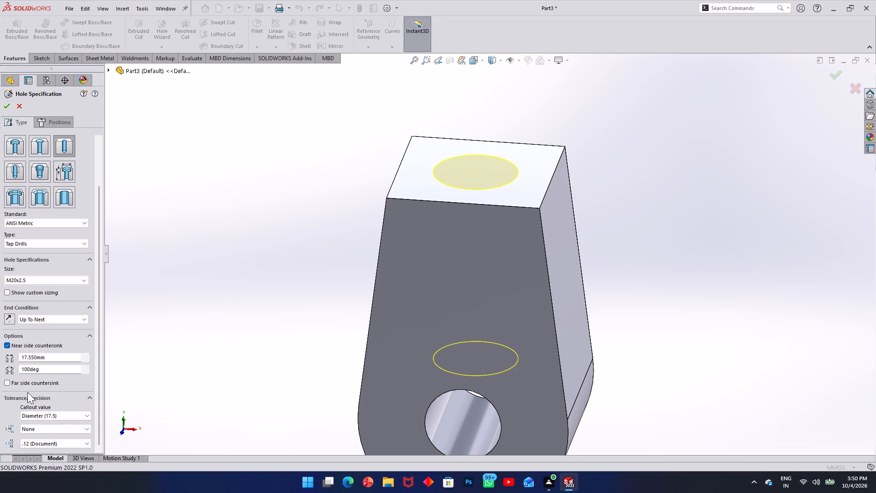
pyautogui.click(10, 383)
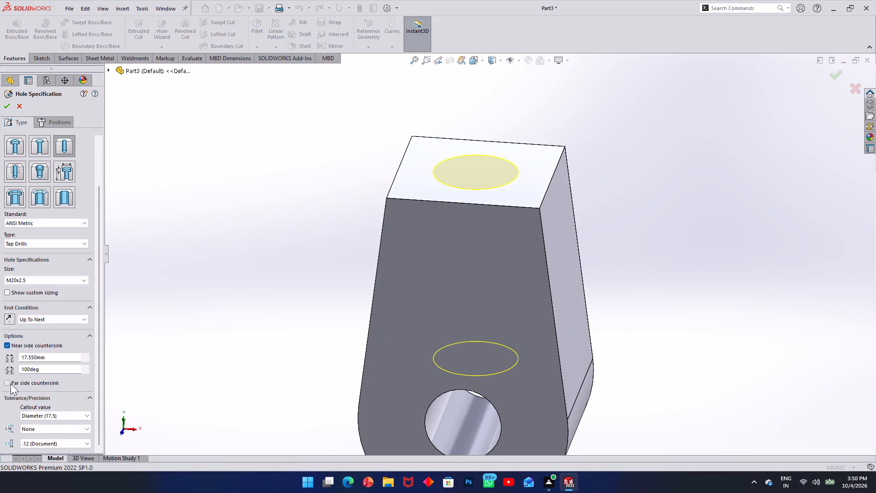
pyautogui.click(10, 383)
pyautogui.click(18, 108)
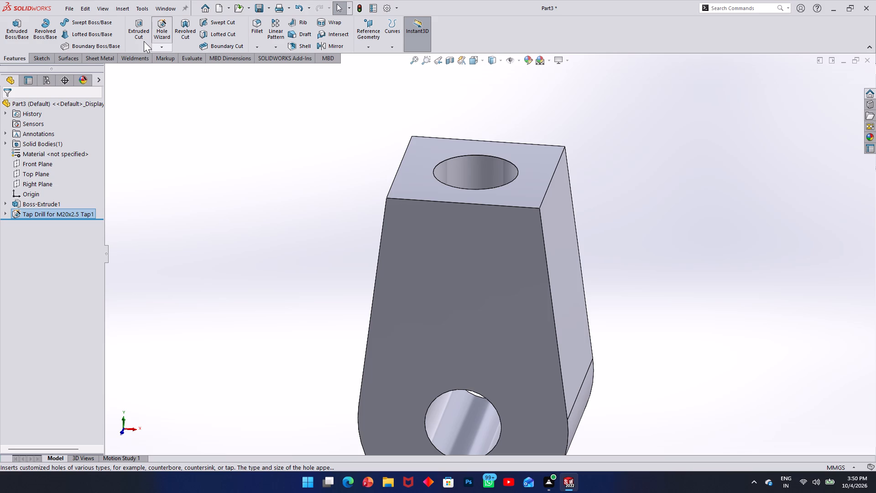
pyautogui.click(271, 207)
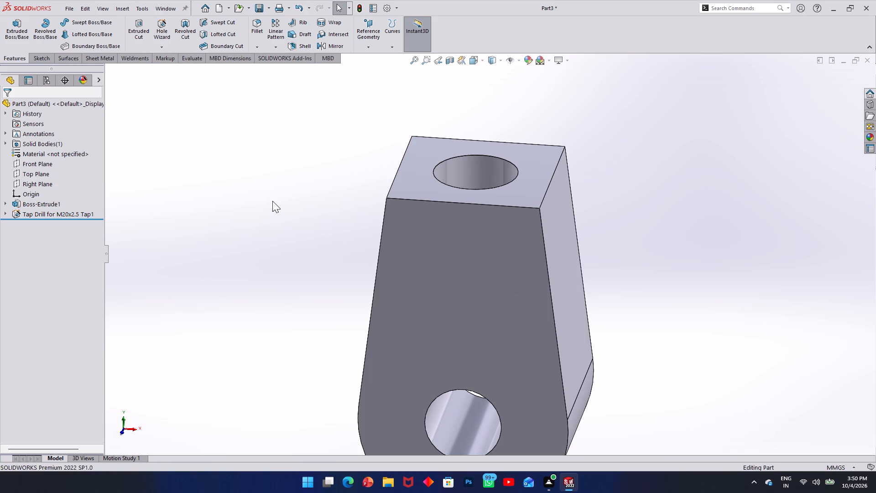
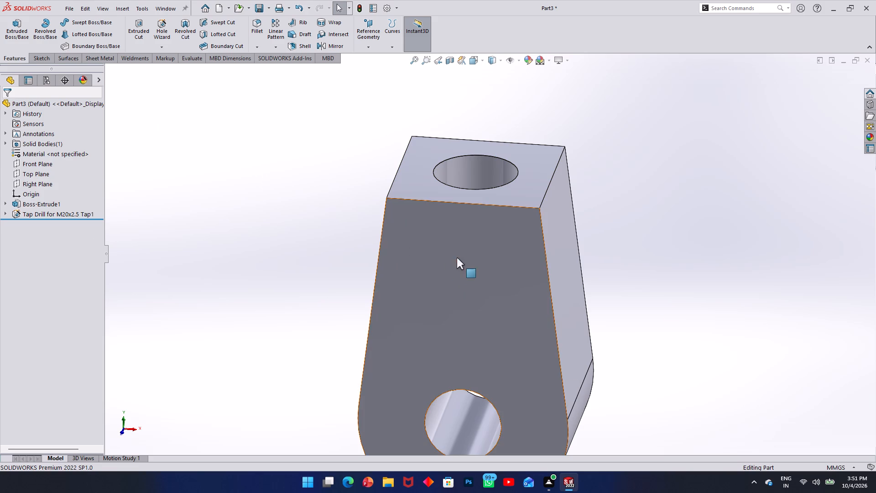
# Examine the tapered block from all sides, checking its sloping sides, rounded end, cross hole and tap drill hole.
pyautogui.scroll(-3, 427, 234)
pyautogui.scroll(3, 445, 233)
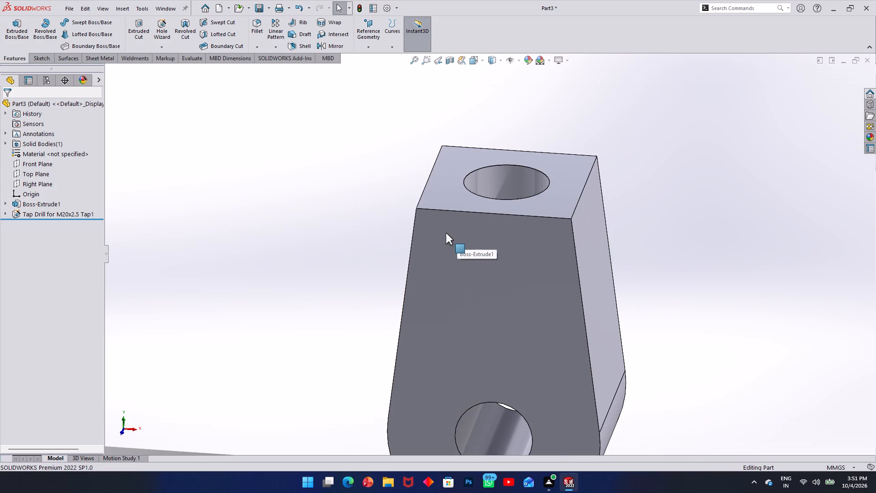
pyautogui.moveTo(648, 178); pyautogui.dragTo(487, 187, button='middle')
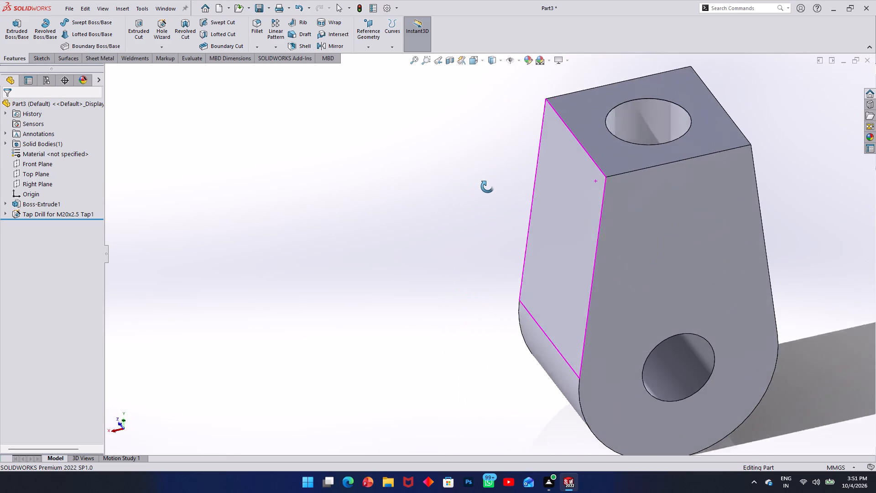
pyautogui.moveTo(487, 187); pyautogui.dragTo(502, 194, button='middle')
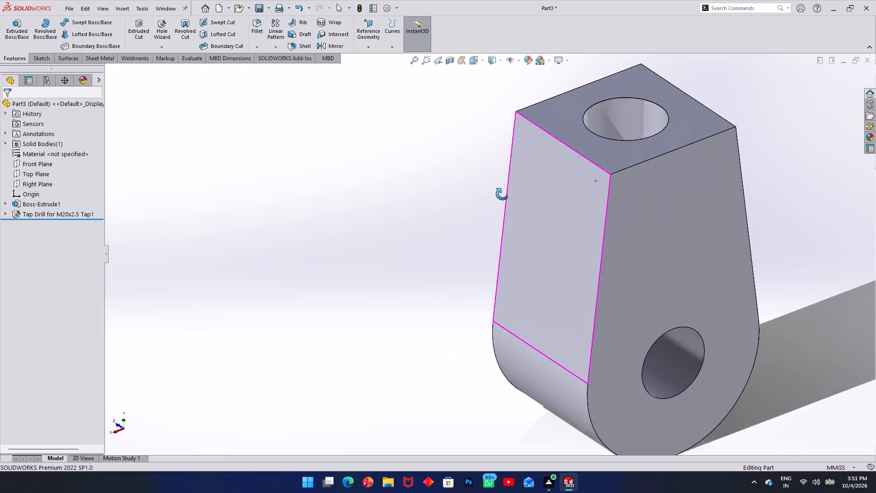
pyautogui.moveTo(502, 194); pyautogui.dragTo(443, 213, button='middle')
pyautogui.scroll(2, 701, 198)
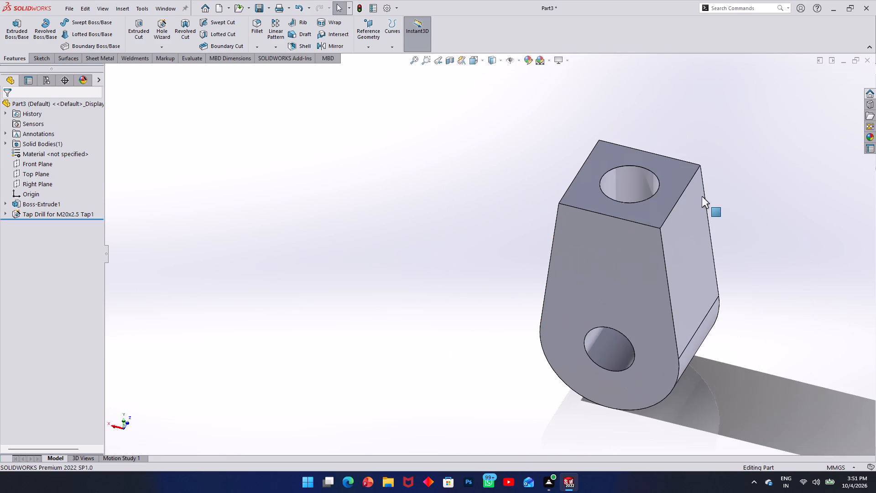
pyautogui.scroll(-2, 702, 196)
pyautogui.moveTo(683, 255); pyautogui.dragTo(623, 137, button='middle')
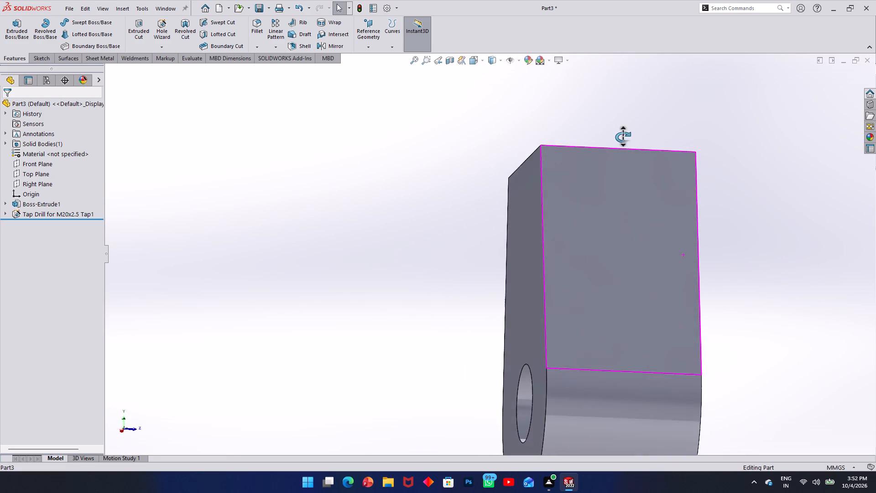
pyautogui.moveTo(623, 137); pyautogui.dragTo(465, 218, button='middle')
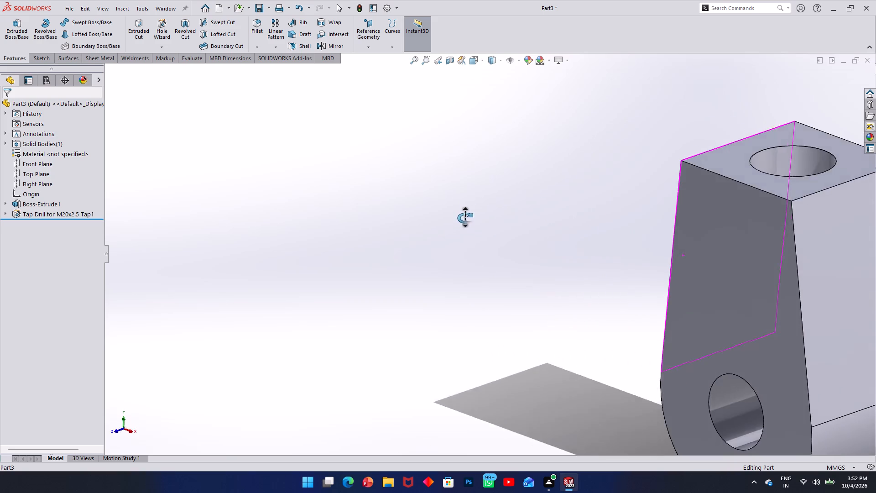
pyautogui.moveTo(465, 218); pyautogui.dragTo(653, 250, button='middle')
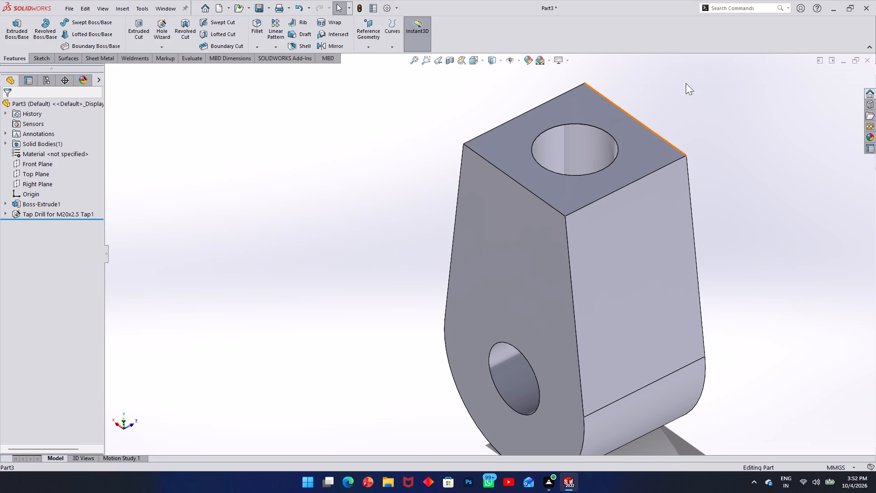
pyautogui.scroll(-2, 626, 128)
pyautogui.scroll(6, 628, 182)
pyautogui.scroll(3, 540, 322)
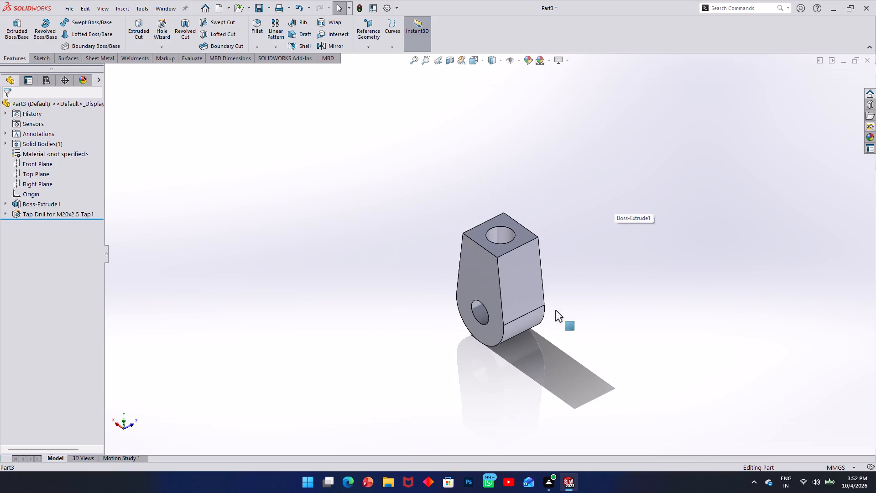
pyautogui.scroll(-6, 529, 340)
pyautogui.moveTo(507, 215); pyautogui.dragTo(619, 293, button='middle')
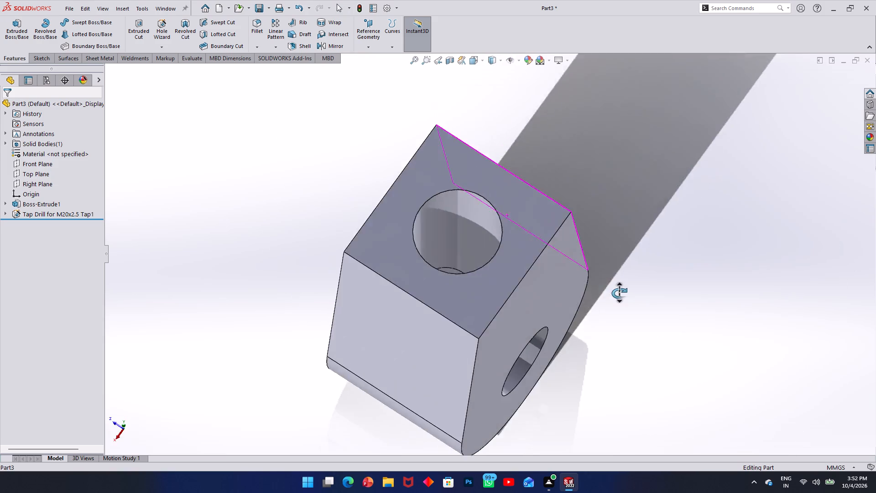
pyautogui.moveTo(619, 293); pyautogui.dragTo(584, 228, button='middle')
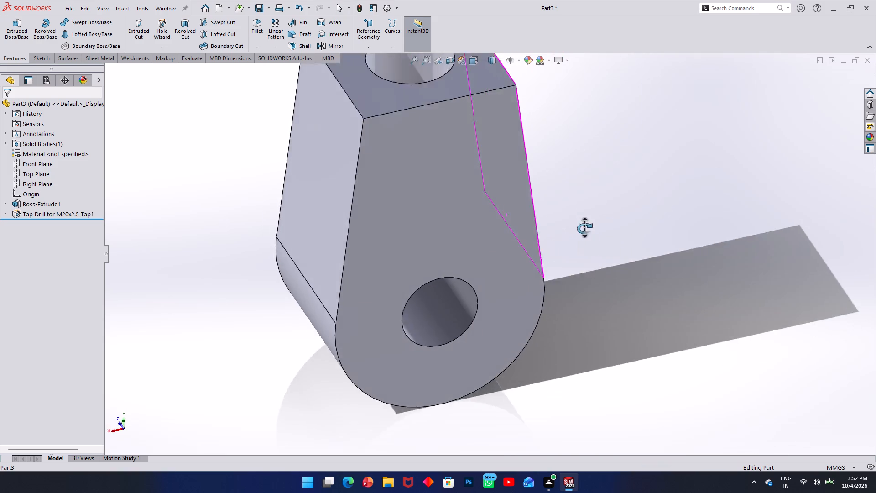
pyautogui.moveTo(584, 228); pyautogui.dragTo(449, 134, button='middle')
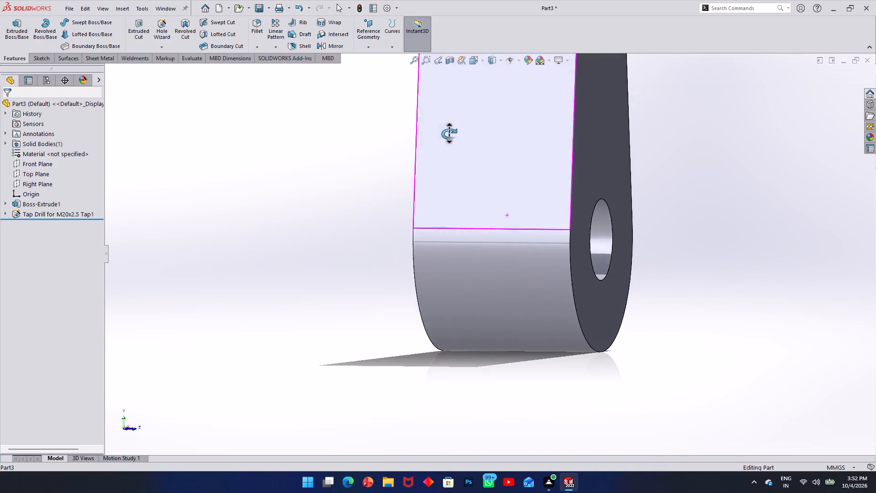
pyautogui.moveTo(449, 134); pyautogui.dragTo(434, 252, button='middle')
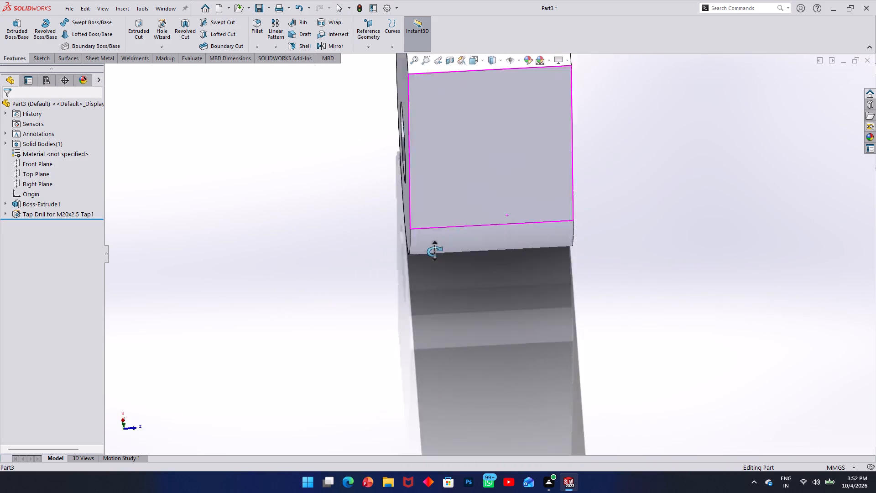
pyautogui.moveTo(434, 252); pyautogui.dragTo(388, 226, button='middle')
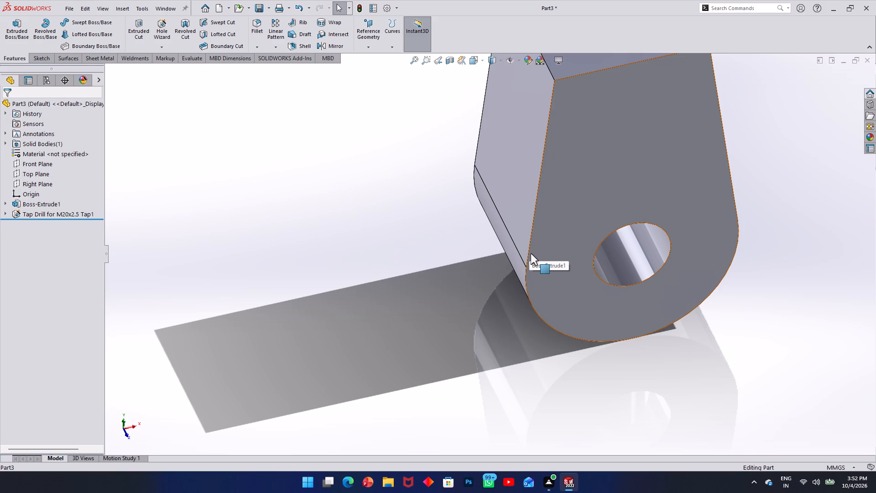
pyautogui.scroll(3, 539, 166)
pyautogui.scroll(-2, 571, 89)
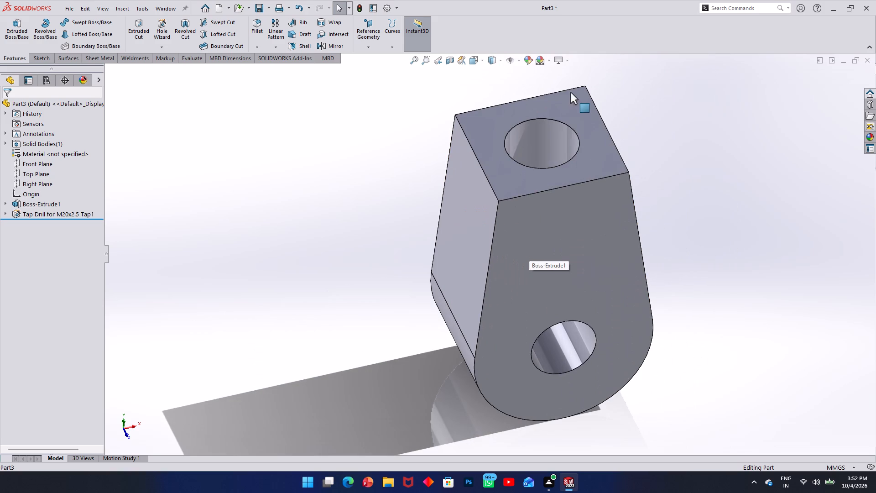
pyautogui.scroll(-1, 549, 134)
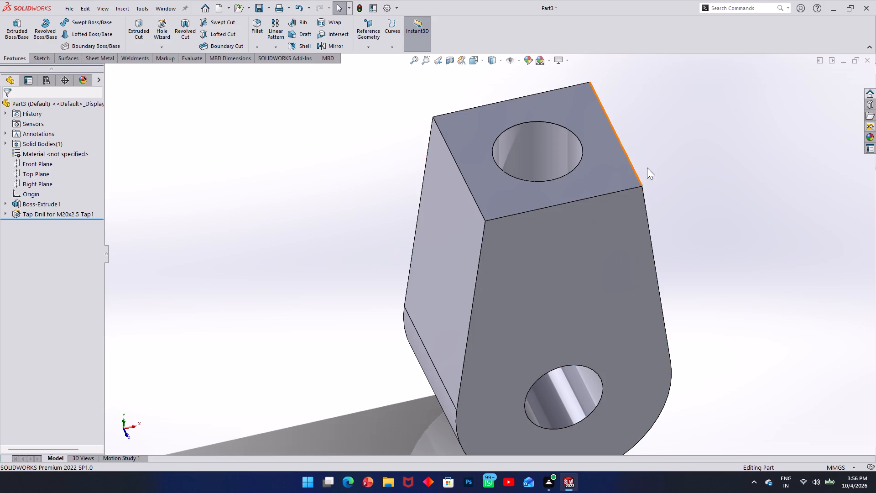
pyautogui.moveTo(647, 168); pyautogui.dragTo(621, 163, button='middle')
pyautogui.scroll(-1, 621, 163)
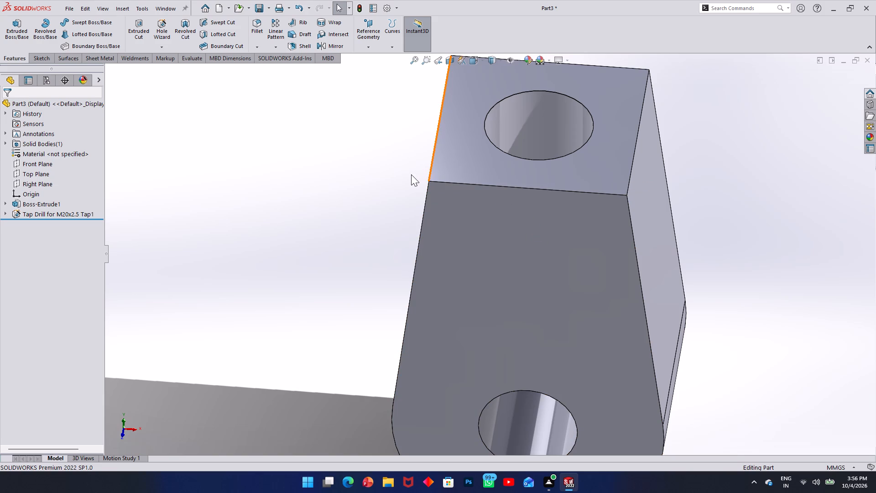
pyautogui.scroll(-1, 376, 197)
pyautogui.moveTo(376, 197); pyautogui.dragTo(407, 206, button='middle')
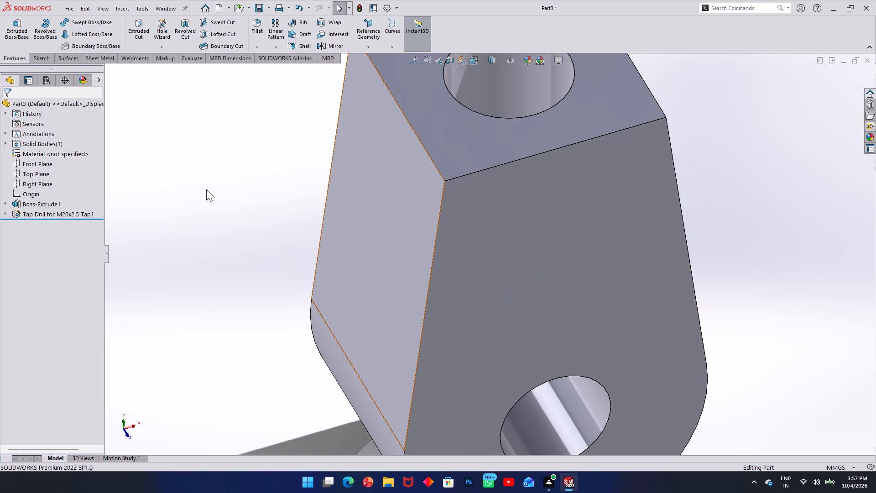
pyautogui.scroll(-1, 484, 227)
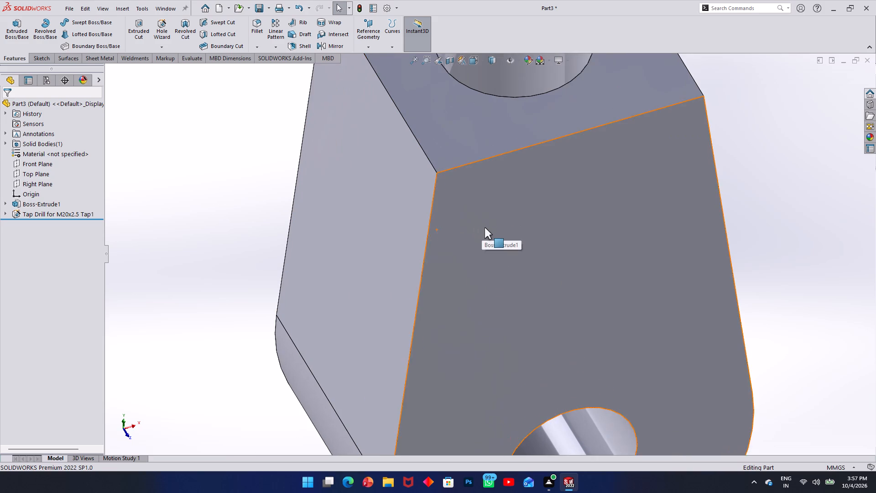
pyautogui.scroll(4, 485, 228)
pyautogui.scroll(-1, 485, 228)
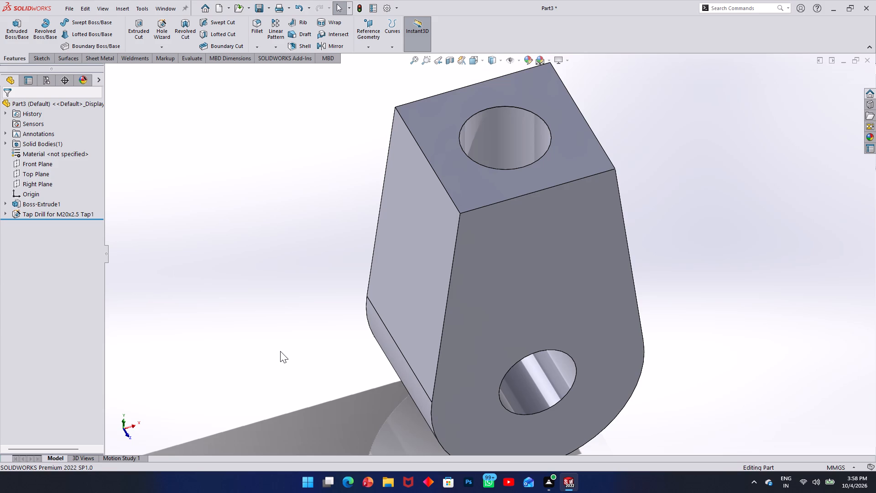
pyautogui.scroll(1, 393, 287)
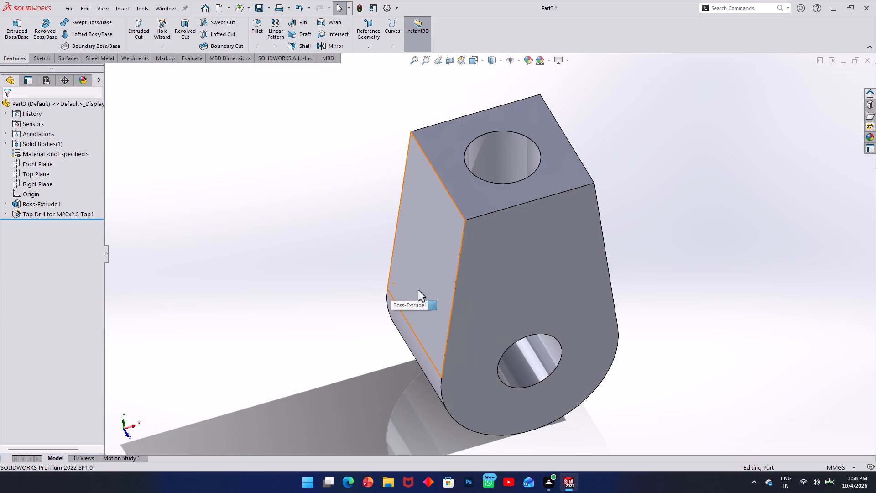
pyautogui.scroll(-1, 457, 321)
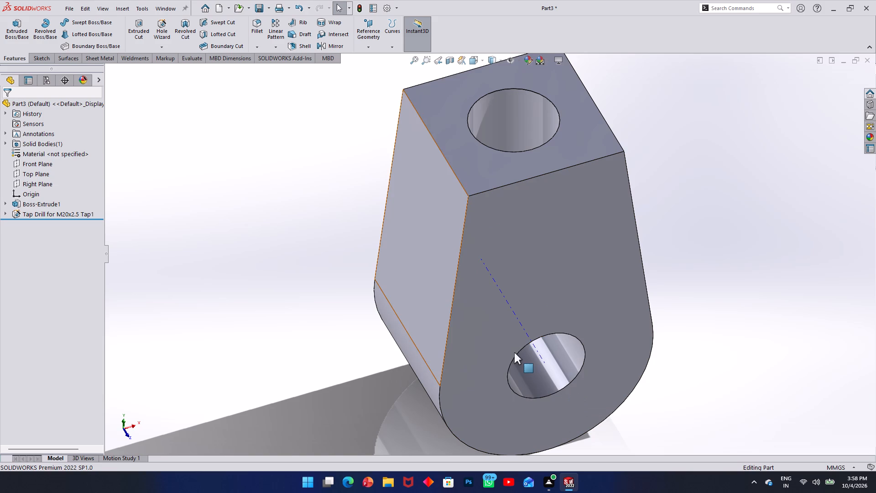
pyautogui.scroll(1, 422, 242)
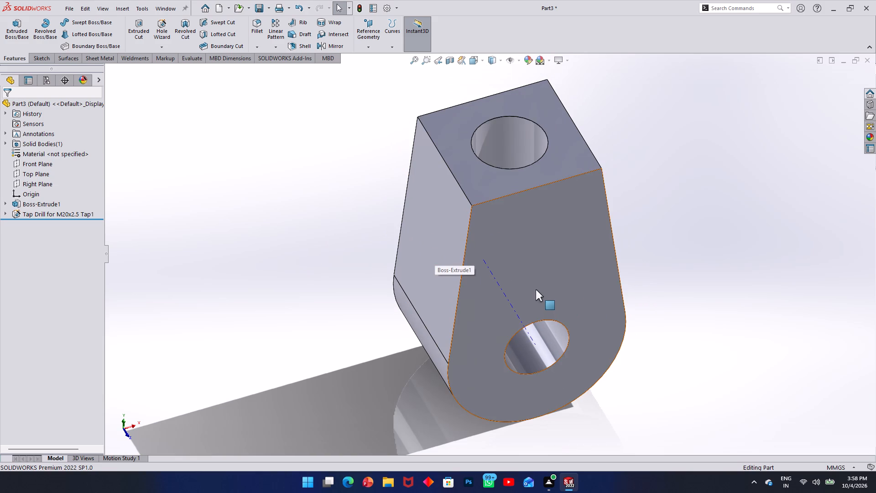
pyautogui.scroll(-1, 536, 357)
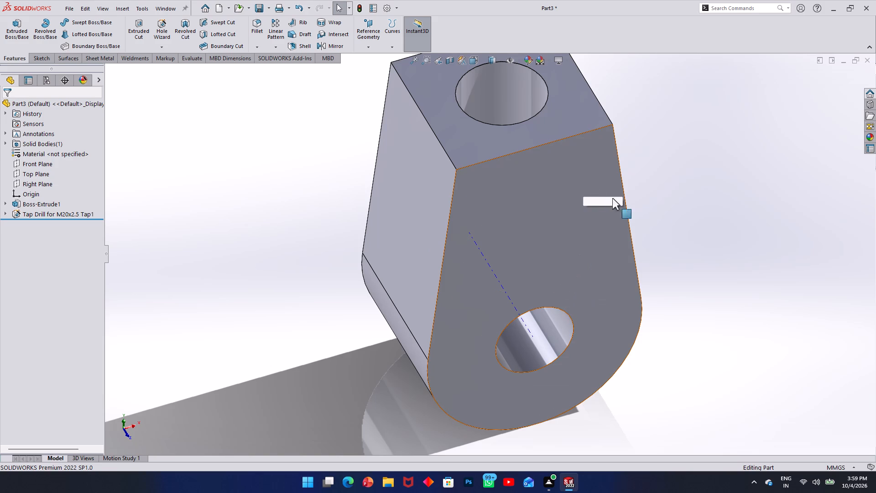
# Examine the tapered block around its tap drill hole and display that hole's dimensions on the model.
pyautogui.moveTo(673, 211); pyautogui.dragTo(642, 162, button='middle')
pyautogui.scroll(-2, 620, 187)
pyautogui.scroll(3, 620, 188)
pyautogui.moveTo(594, 168); pyautogui.dragTo(370, 221, button='middle')
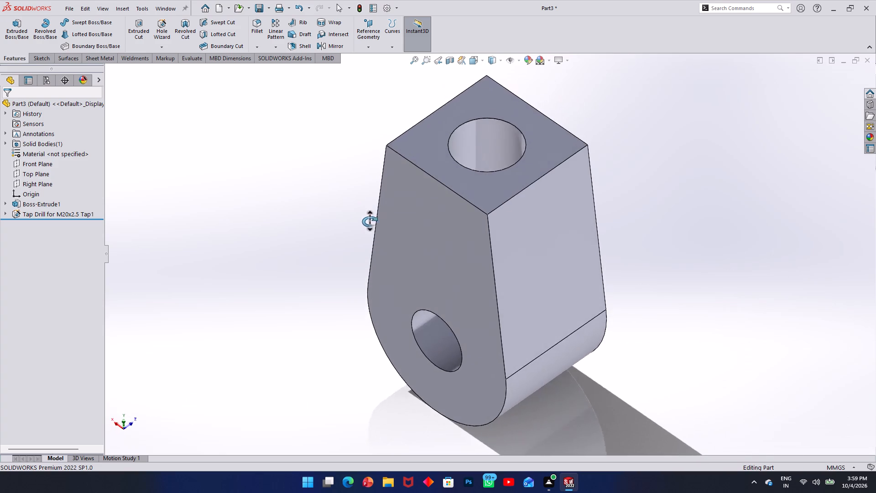
pyautogui.moveTo(370, 221); pyautogui.dragTo(579, 182, button='middle')
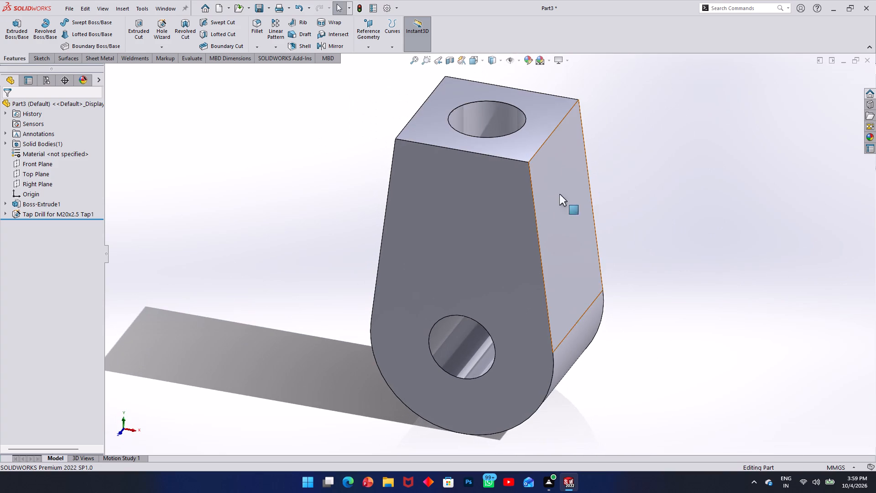
pyautogui.scroll(-2, 528, 217)
pyautogui.scroll(2, 522, 224)
pyautogui.moveTo(522, 224); pyautogui.dragTo(505, 252, button='middle')
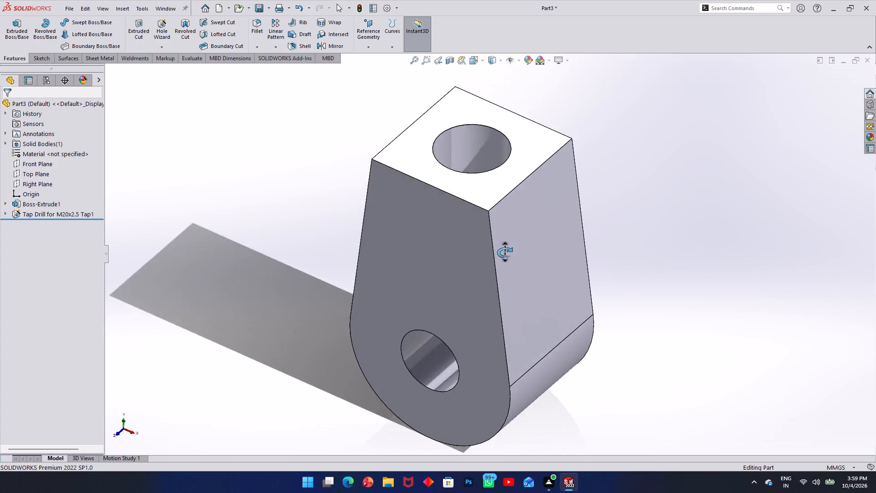
pyautogui.moveTo(505, 252); pyautogui.dragTo(495, 233, button='middle')
pyautogui.scroll(1, 495, 233)
pyautogui.scroll(-1, 469, 171)
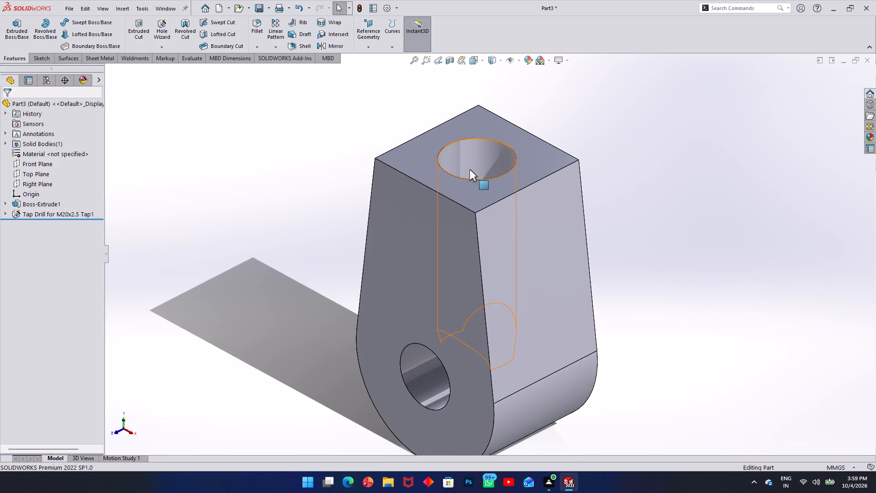
pyautogui.scroll(-1, 469, 169)
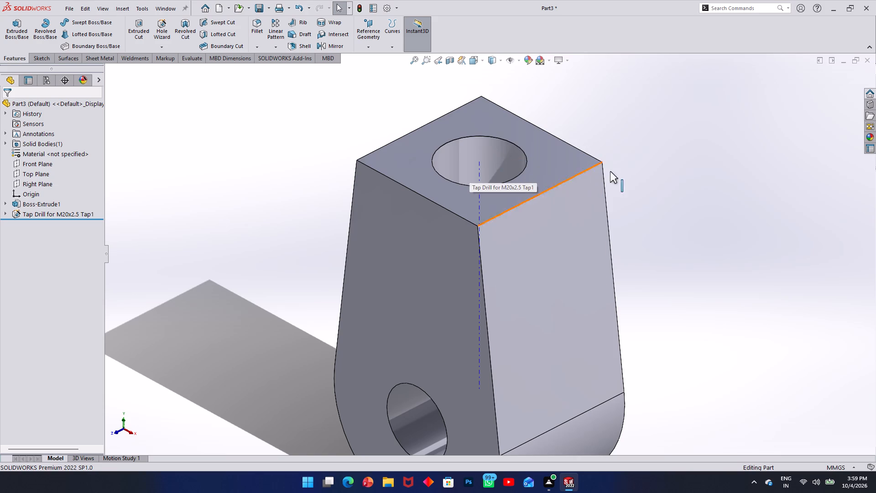
pyautogui.click(679, 168)
pyautogui.click(492, 155)
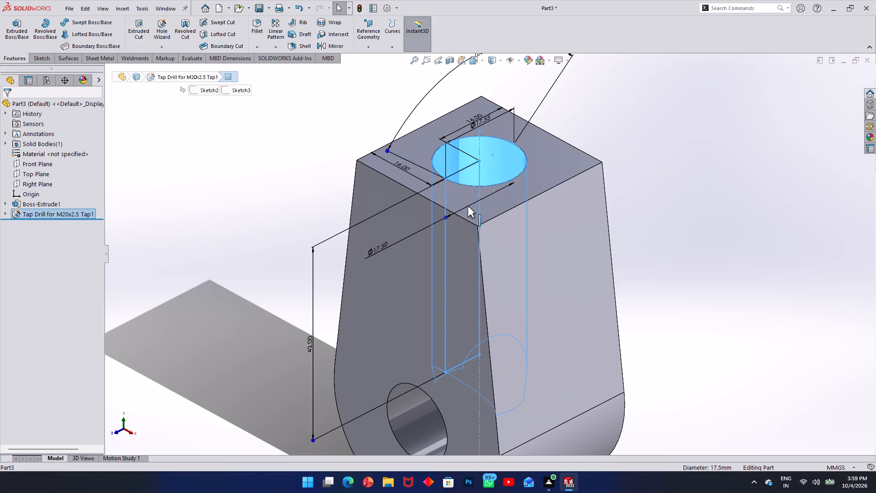
pyautogui.click(659, 177)
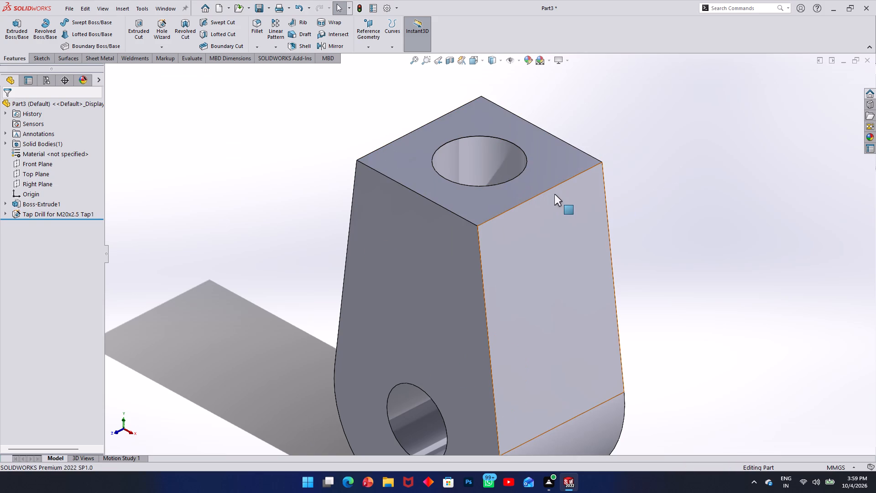
# Examine the tap drill hole's opening and the cross hole from the opposite side of the block.
pyautogui.moveTo(561, 195); pyautogui.dragTo(443, 184, button='middle')
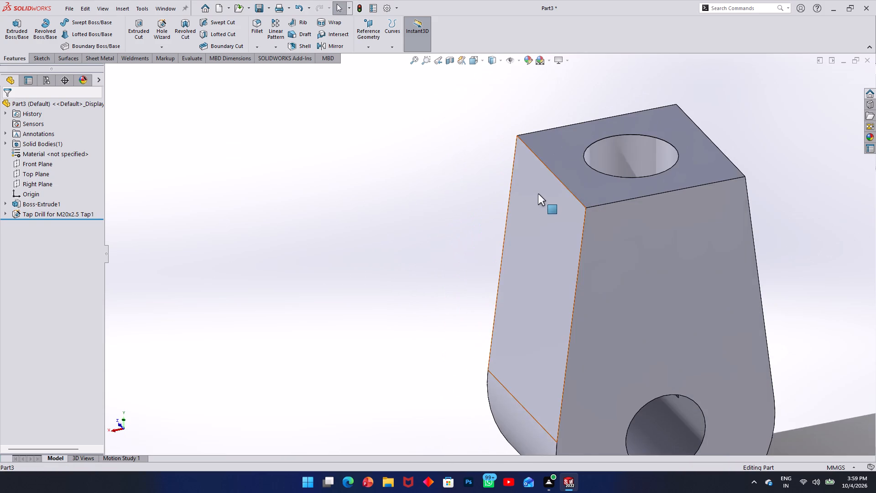
pyautogui.scroll(-3, 541, 192)
pyautogui.scroll(4, 541, 191)
pyautogui.scroll(-3, 568, 168)
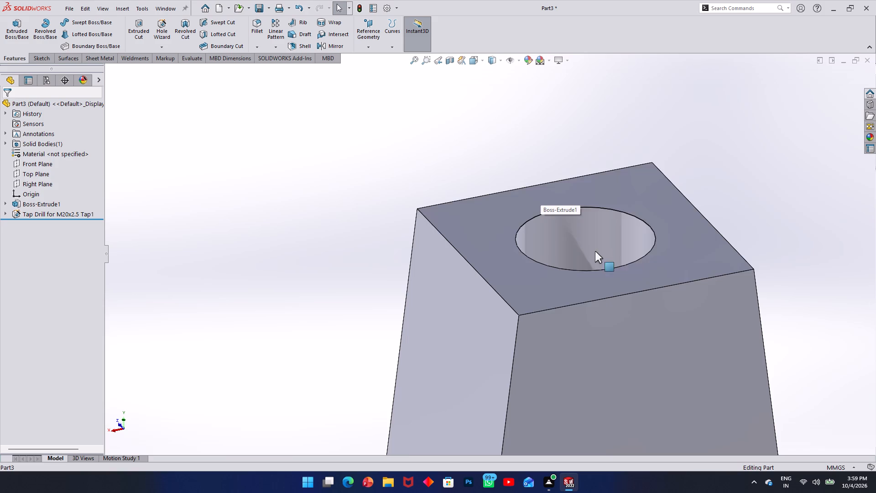
pyautogui.scroll(3, 595, 251)
pyautogui.scroll(-4, 586, 398)
pyautogui.scroll(3, 568, 392)
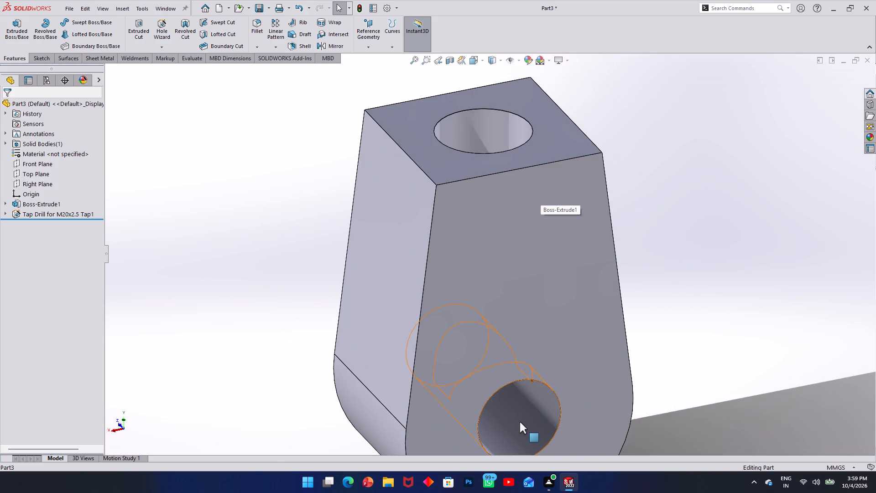
pyautogui.click(706, 250)
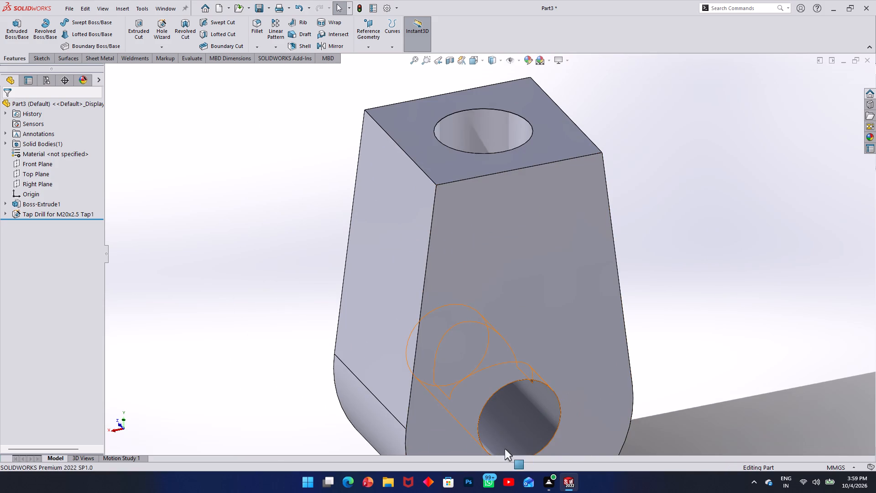
pyautogui.moveTo(645, 258); pyautogui.dragTo(537, 264, button='middle')
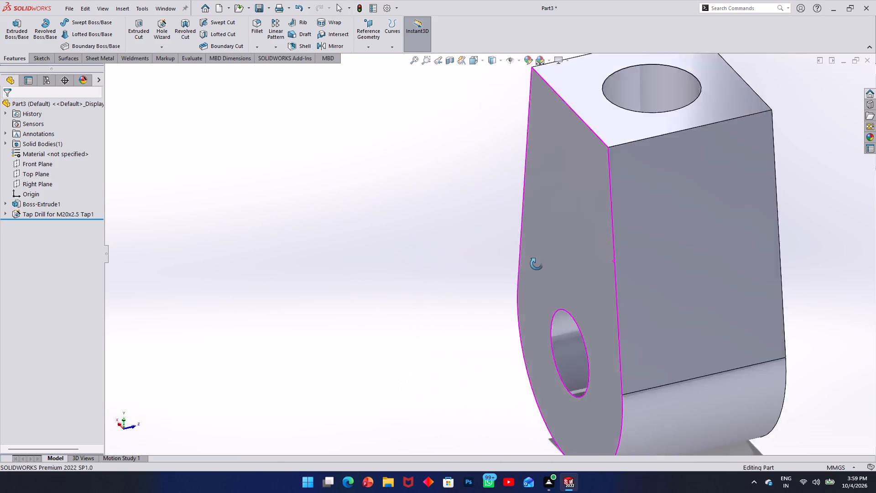
# Examine the tapered block's cross hole from the side and from below, looking at where the tap drill hole enters it.
pyautogui.moveTo(537, 264); pyautogui.dragTo(525, 265, button='middle')
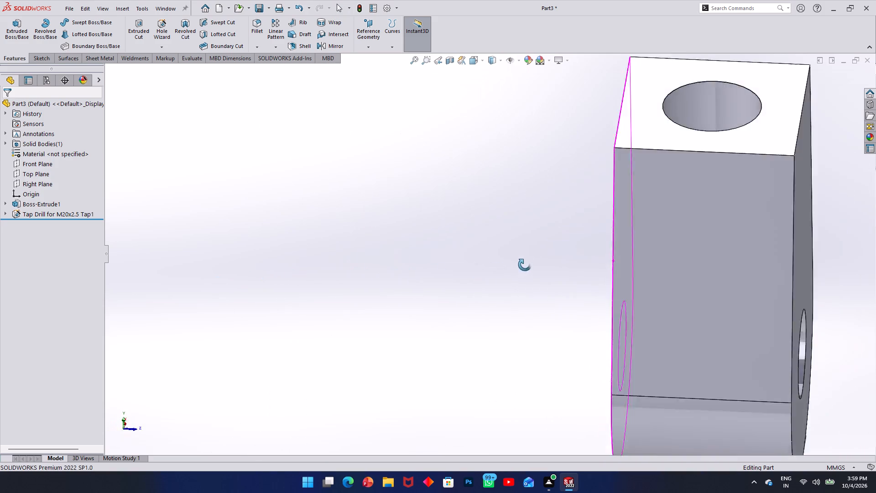
pyautogui.moveTo(525, 265); pyautogui.dragTo(587, 248, button='middle')
pyautogui.scroll(-2, 339, 309)
pyautogui.scroll(2, 428, 327)
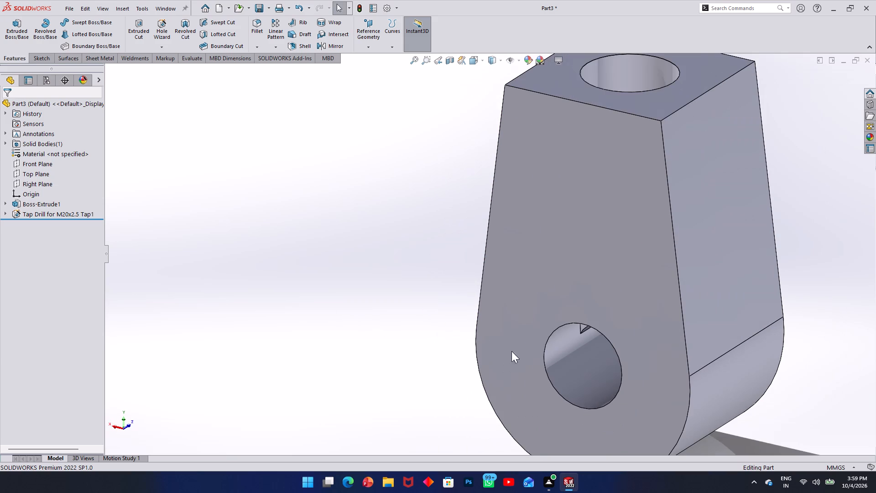
pyautogui.scroll(1, 575, 329)
pyautogui.moveTo(573, 325); pyautogui.dragTo(600, 225, button='middle')
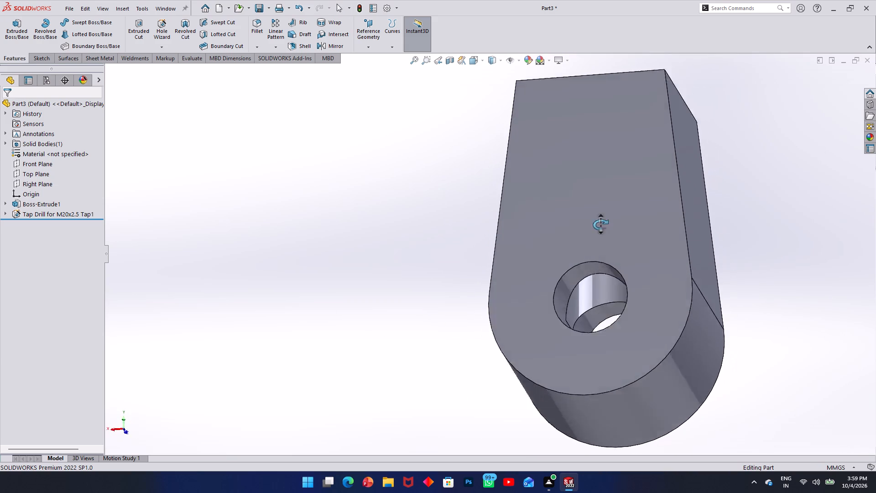
pyautogui.moveTo(600, 225); pyautogui.dragTo(565, 360, button='middle')
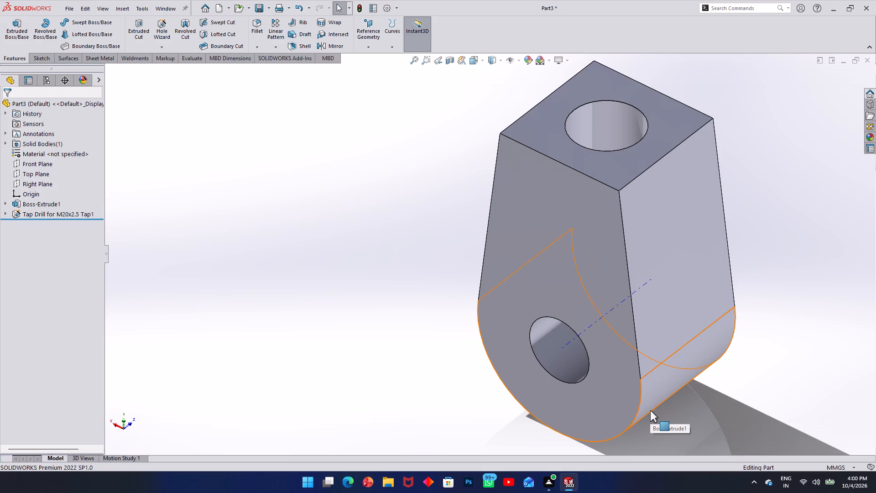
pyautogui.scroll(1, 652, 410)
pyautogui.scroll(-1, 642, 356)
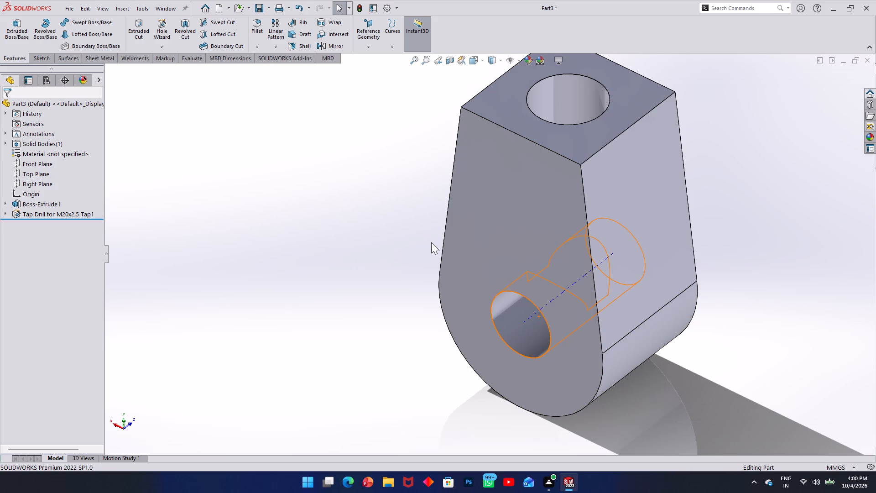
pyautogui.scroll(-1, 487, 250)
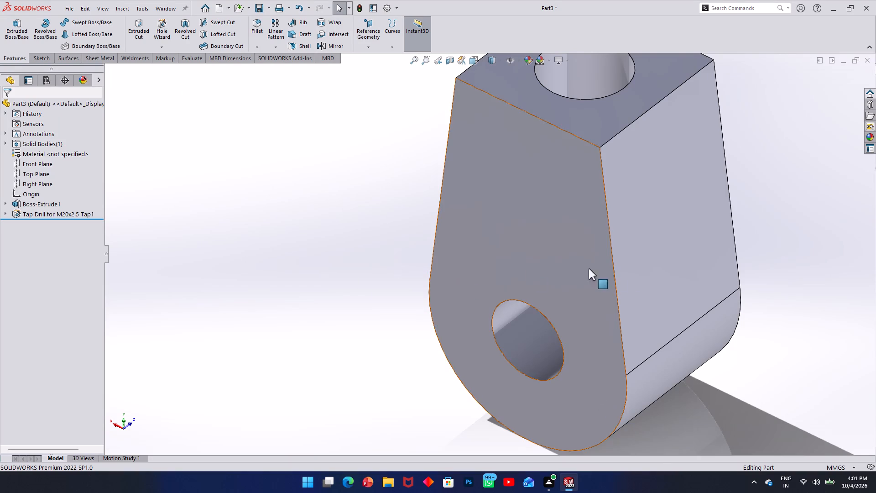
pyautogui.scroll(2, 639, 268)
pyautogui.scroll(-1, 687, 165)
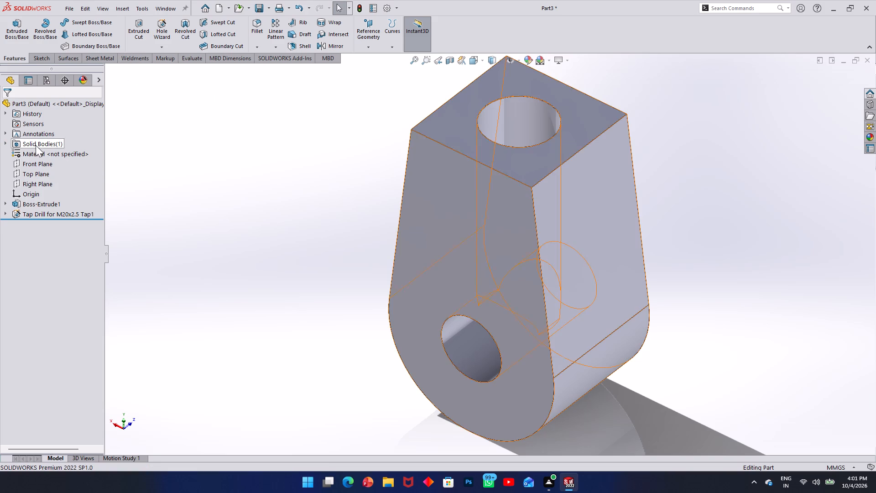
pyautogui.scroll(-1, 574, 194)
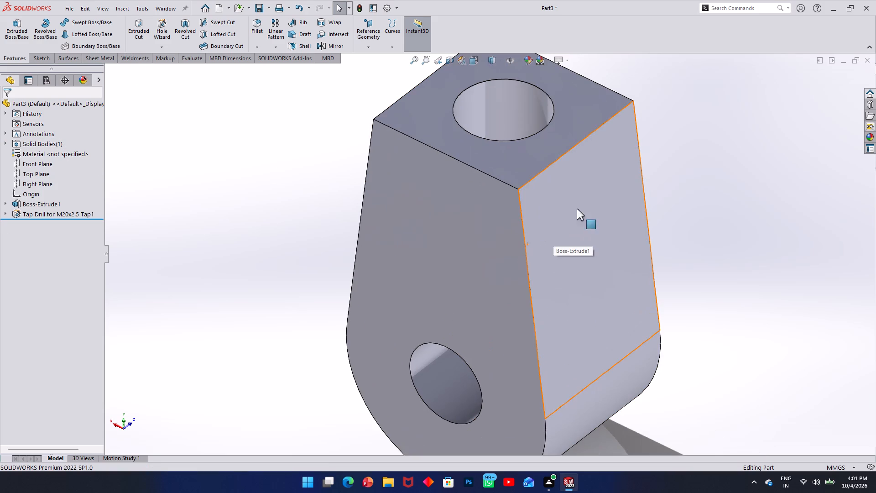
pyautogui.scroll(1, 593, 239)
# Examine the tap drill hole's opening in the block's flat end face and the adjoining sloping sides from several angles.
pyautogui.moveTo(593, 258); pyautogui.dragTo(403, 251, button='middle')
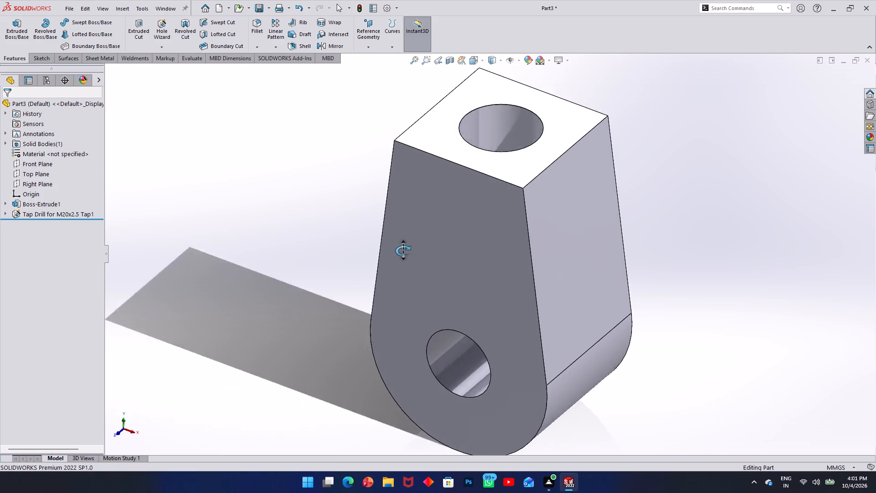
pyautogui.moveTo(403, 251); pyautogui.dragTo(469, 281, button='middle')
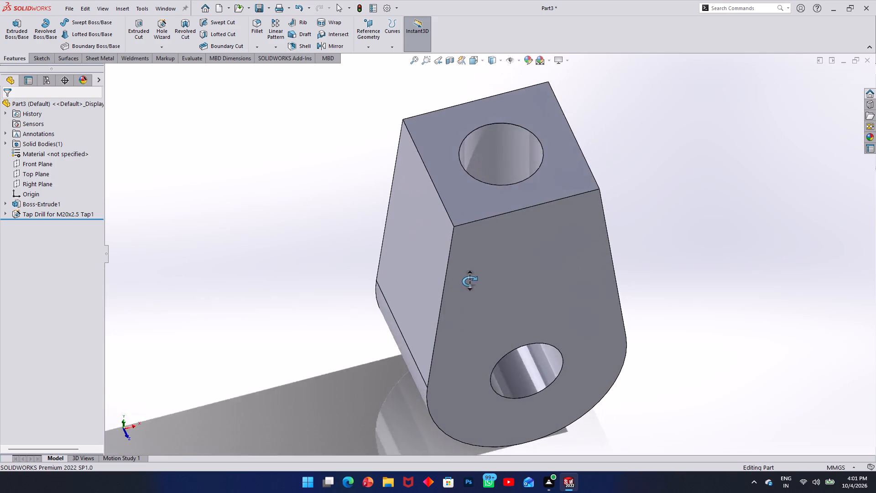
pyautogui.moveTo(469, 281); pyautogui.dragTo(498, 280, button='middle')
pyautogui.scroll(1, 486, 181)
pyautogui.scroll(-2, 502, 184)
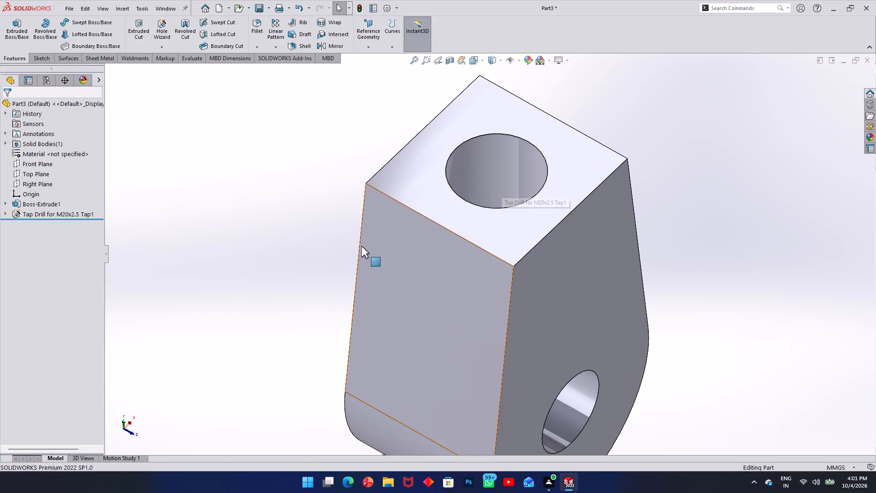
pyautogui.moveTo(364, 247); pyautogui.dragTo(412, 254, button='middle')
pyautogui.moveTo(405, 249); pyautogui.dragTo(361, 241, button='middle')
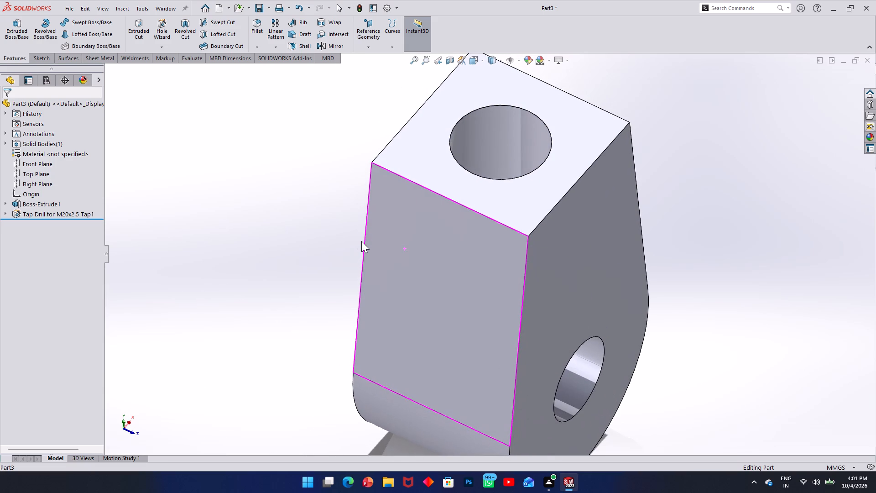
pyautogui.scroll(-1, 554, 224)
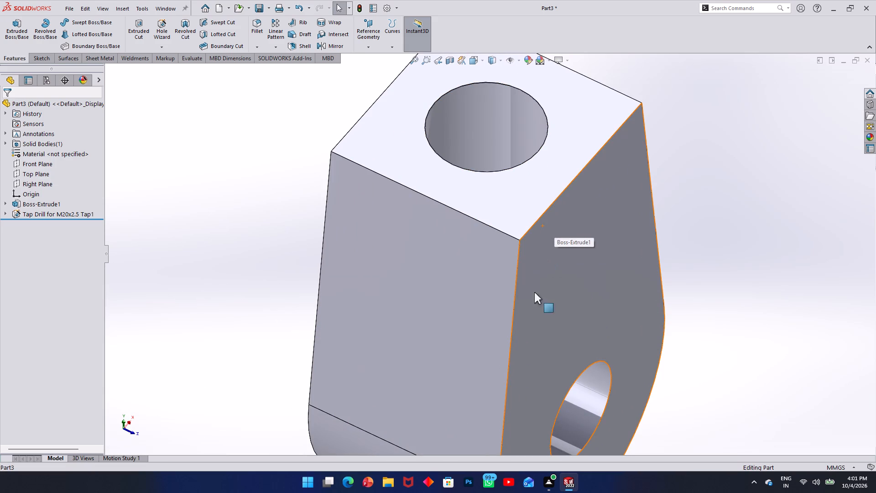
pyautogui.moveTo(569, 341); pyautogui.dragTo(636, 320, button='middle')
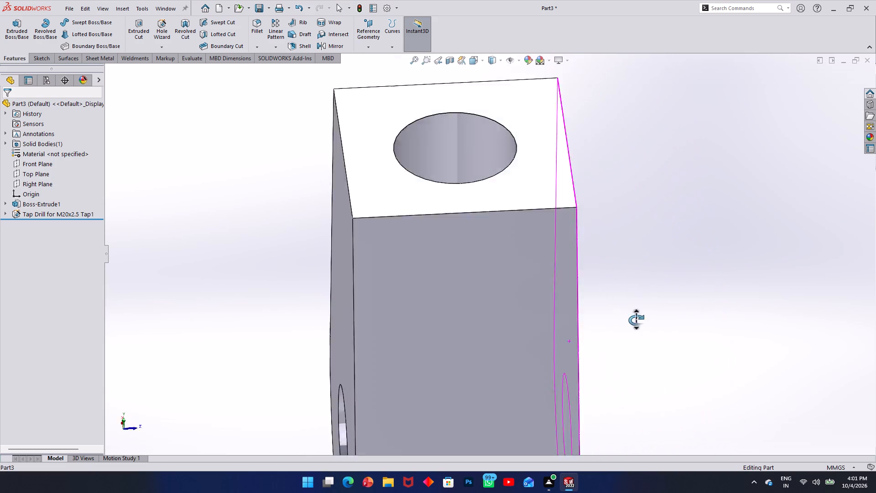
pyautogui.moveTo(636, 320); pyautogui.dragTo(579, 344, button='middle')
pyautogui.scroll(-1, 418, 248)
pyautogui.scroll(2, 418, 248)
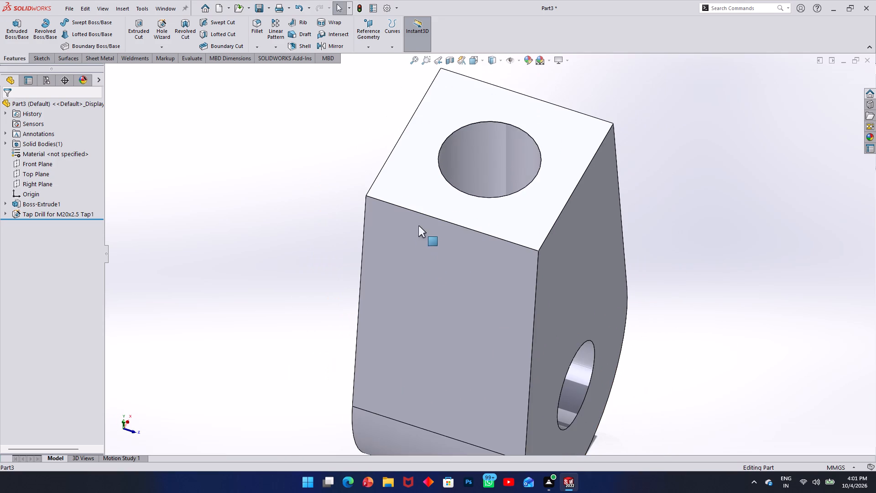
pyautogui.moveTo(383, 205); pyautogui.dragTo(377, 195, button='middle')
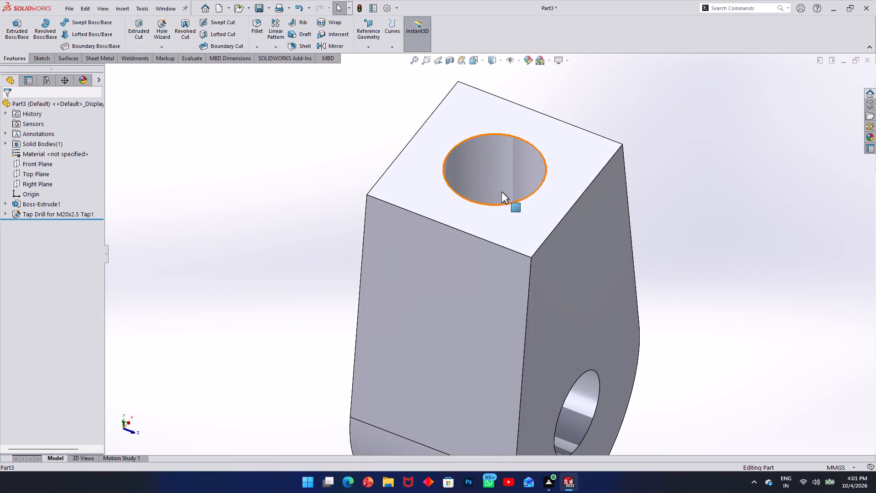
pyautogui.moveTo(488, 172); pyautogui.dragTo(587, 197, button='middle')
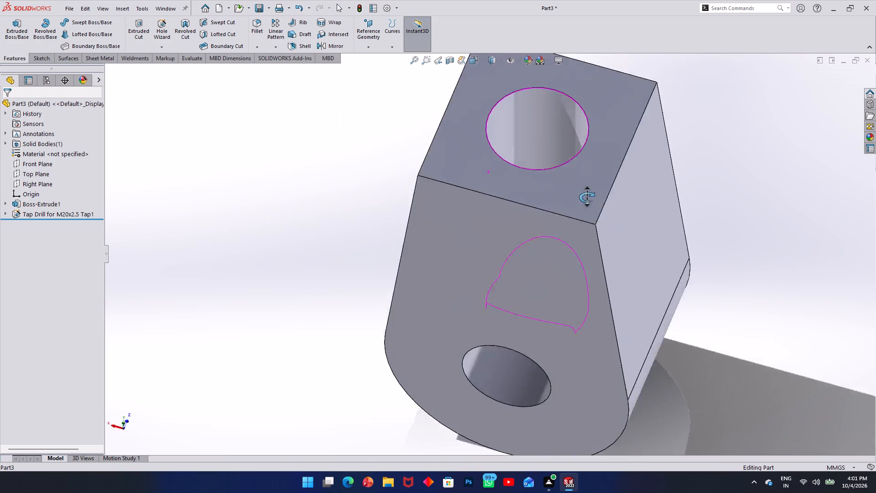
pyautogui.moveTo(587, 197); pyautogui.dragTo(487, 194, button='middle')
pyautogui.scroll(-2, 517, 244)
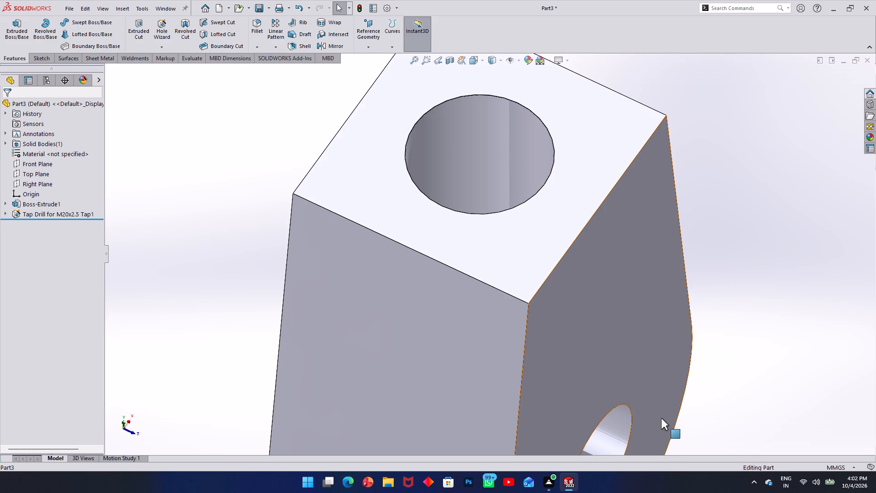
# Examine the whole tapered block from both cross hole faces, including its rounded end.
pyautogui.scroll(-4, 634, 397)
pyautogui.scroll(5, 632, 395)
pyautogui.scroll(2, 470, 284)
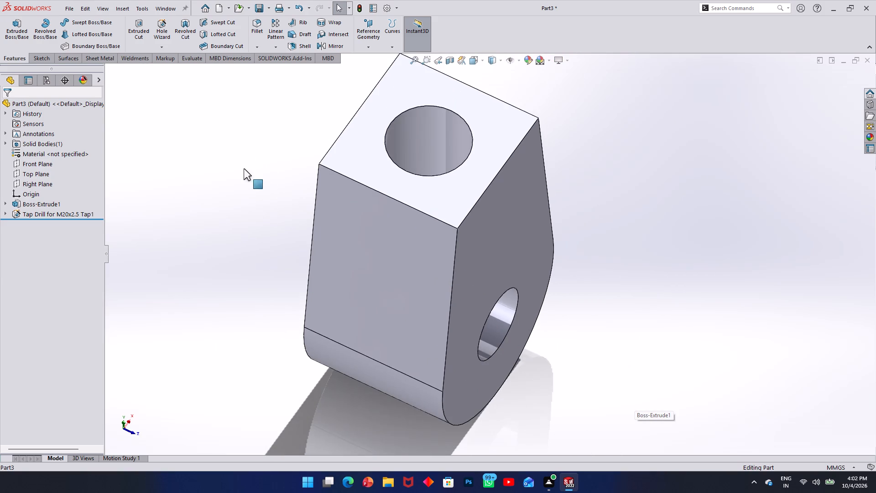
pyautogui.moveTo(272, 183); pyautogui.dragTo(216, 163, button='middle')
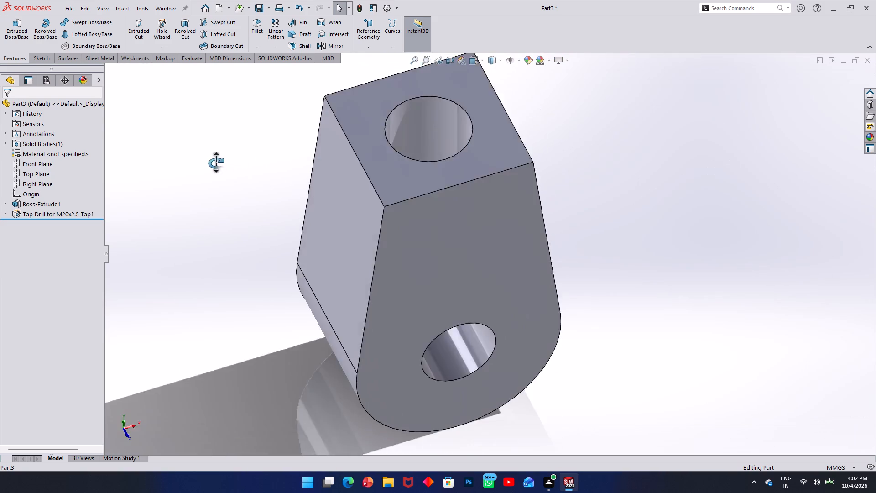
pyautogui.moveTo(216, 163); pyautogui.dragTo(555, 158, button='middle')
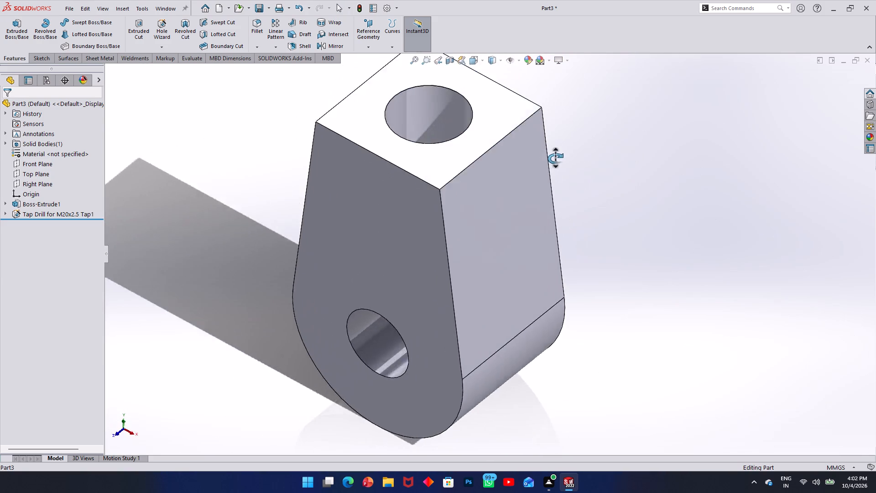
pyautogui.moveTo(555, 158); pyautogui.dragTo(387, 169, button='middle')
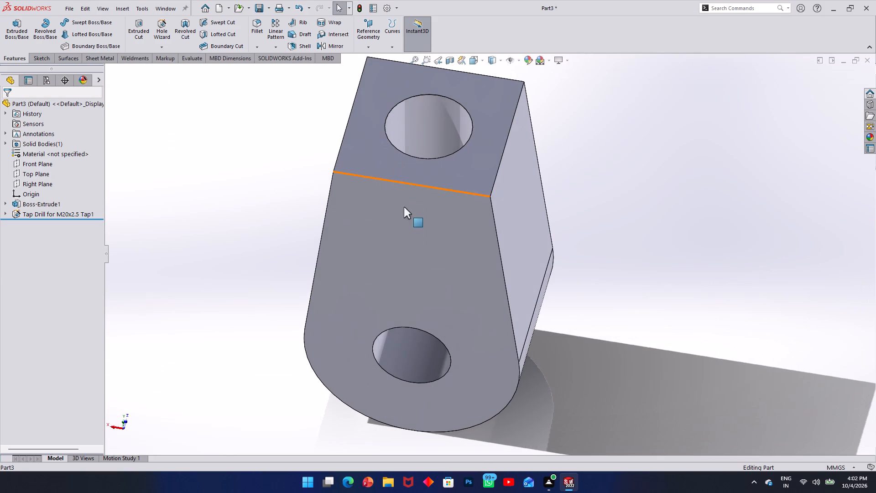
pyautogui.scroll(-1, 407, 354)
pyautogui.scroll(1, 407, 354)
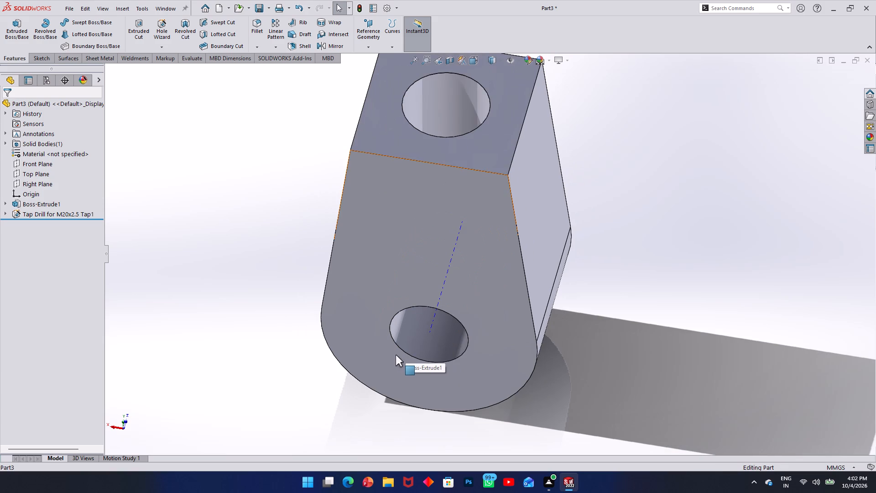
# Display the dimensions of the cross hole and the tap drill hole by selecting their inner faces in turn.
pyautogui.click(432, 347)
pyautogui.click(605, 252)
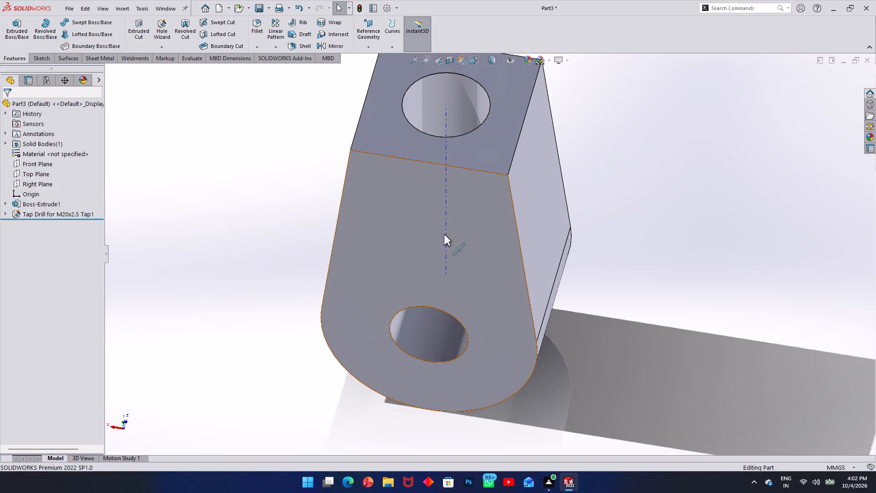
pyautogui.click(438, 335)
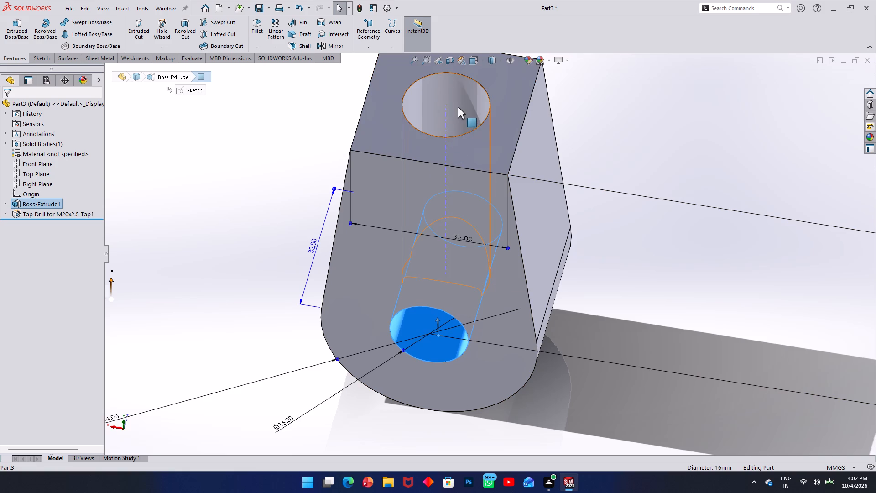
pyautogui.click(458, 107)
pyautogui.click(699, 177)
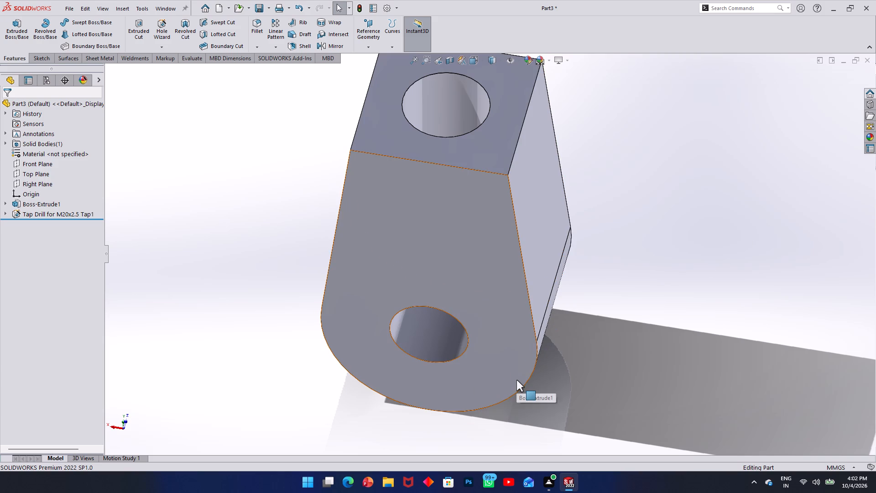
# Examine the tapered block from all around, looking down into the tap drill hole towards the cross hole.
pyautogui.scroll(2, 442, 323)
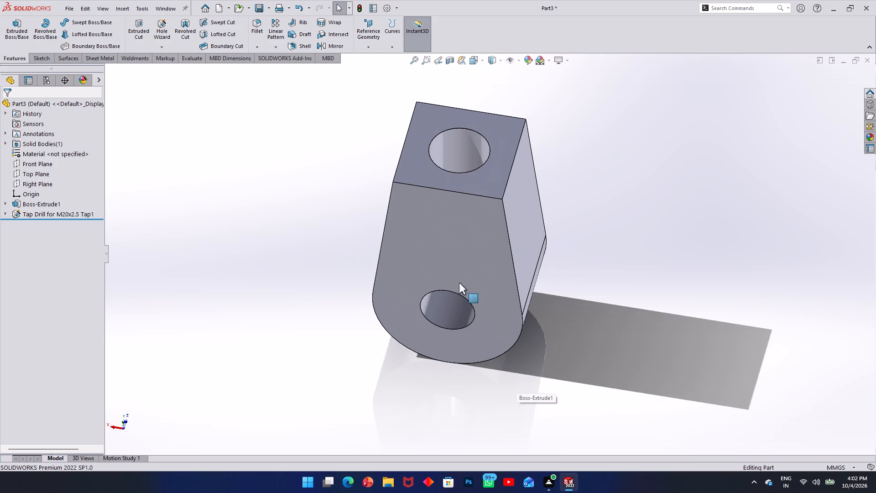
pyautogui.scroll(-2, 511, 206)
pyautogui.scroll(-3, 425, 155)
pyautogui.scroll(3, 434, 225)
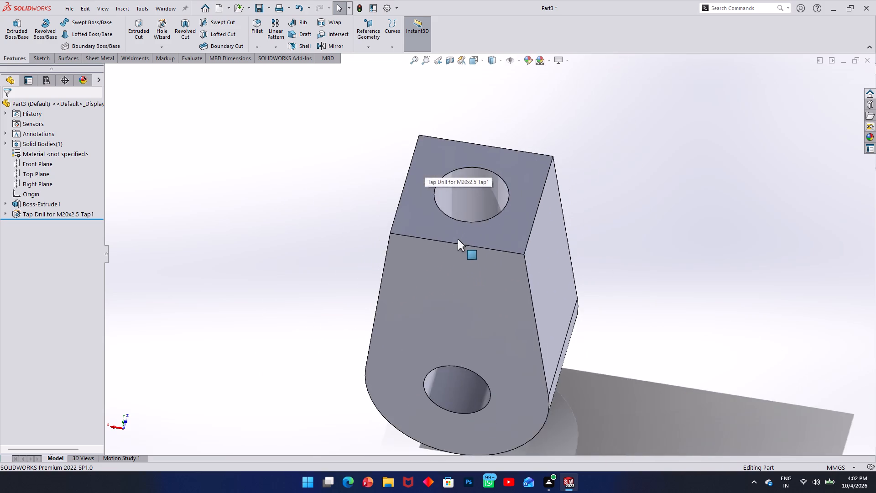
pyautogui.scroll(3, 458, 239)
pyautogui.moveTo(577, 298); pyautogui.dragTo(304, 307, button='middle')
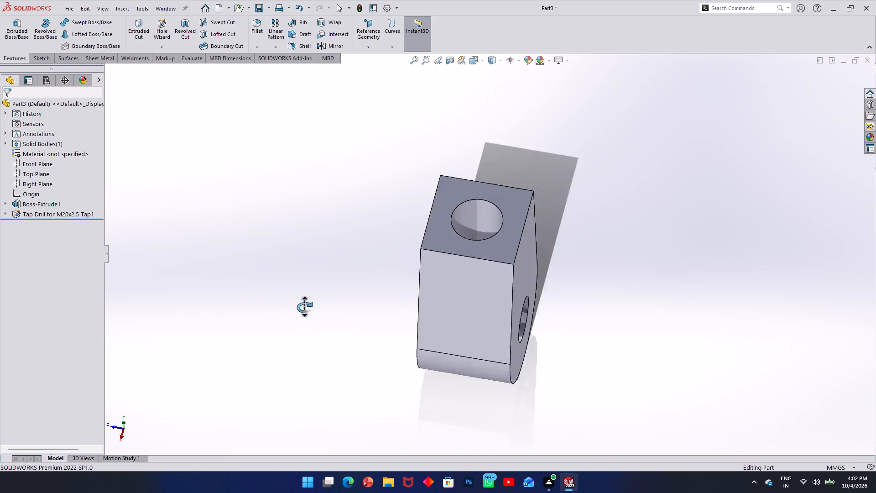
pyautogui.moveTo(304, 307); pyautogui.dragTo(667, 301, button='middle')
pyautogui.scroll(-2, 538, 274)
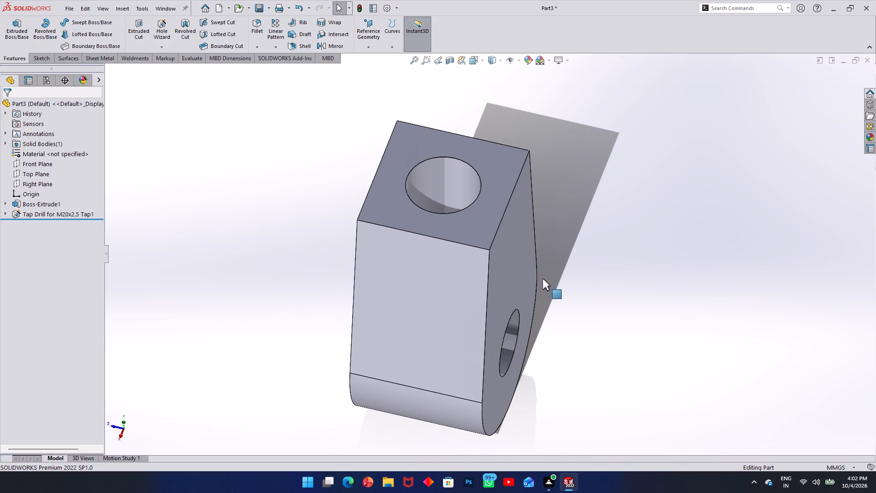
pyautogui.moveTo(399, 249); pyautogui.dragTo(477, 267, button='middle')
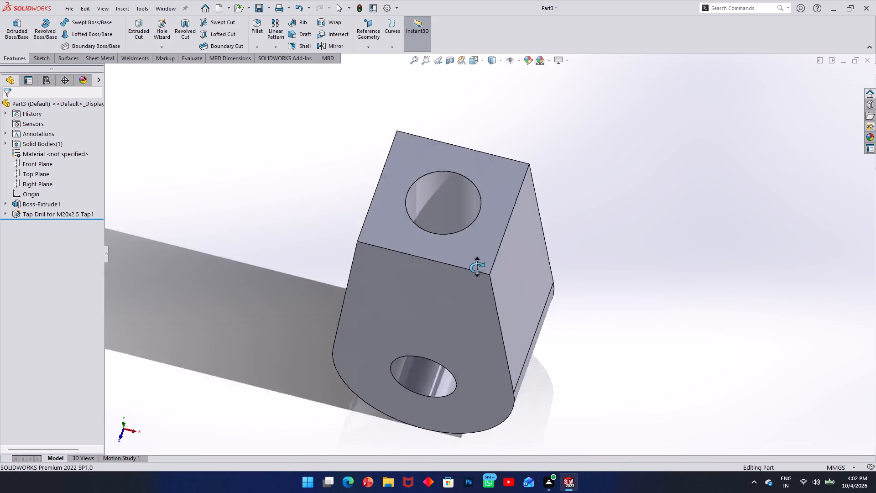
pyautogui.moveTo(477, 267); pyautogui.dragTo(379, 268, button='middle')
pyautogui.scroll(-3, 458, 263)
pyautogui.scroll(2, 462, 263)
pyautogui.moveTo(474, 278); pyautogui.dragTo(445, 279, button='middle')
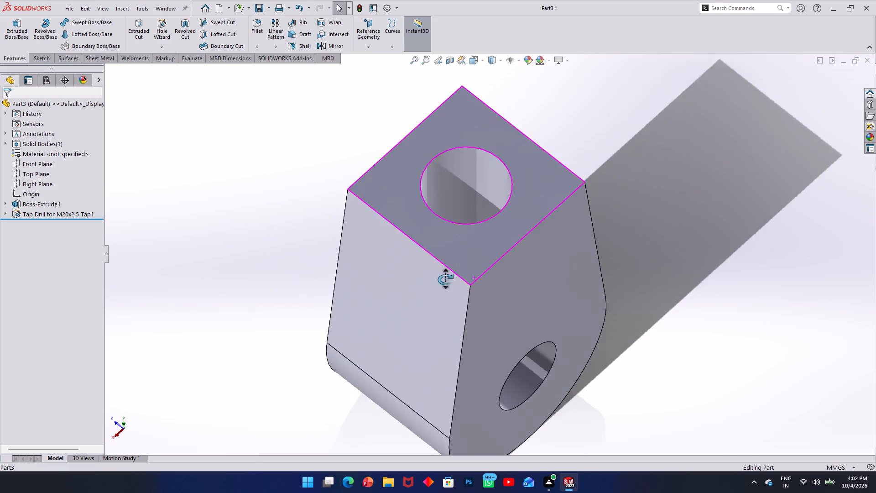
pyautogui.moveTo(445, 279); pyautogui.dragTo(460, 291, button='middle')
pyautogui.scroll(1, 459, 282)
pyautogui.moveTo(434, 242); pyautogui.dragTo(526, 241, button='middle')
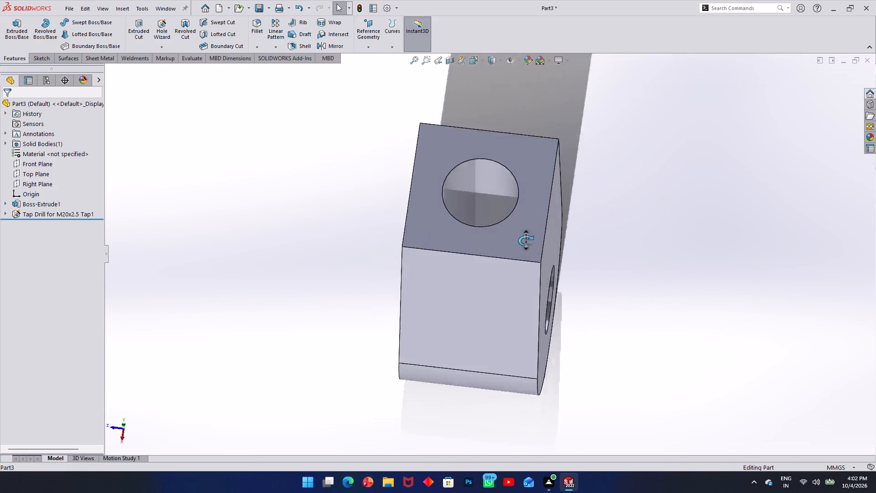
pyautogui.moveTo(526, 241); pyautogui.dragTo(362, 252, button='middle')
pyautogui.scroll(-1, 362, 252)
pyautogui.scroll(-2, 539, 272)
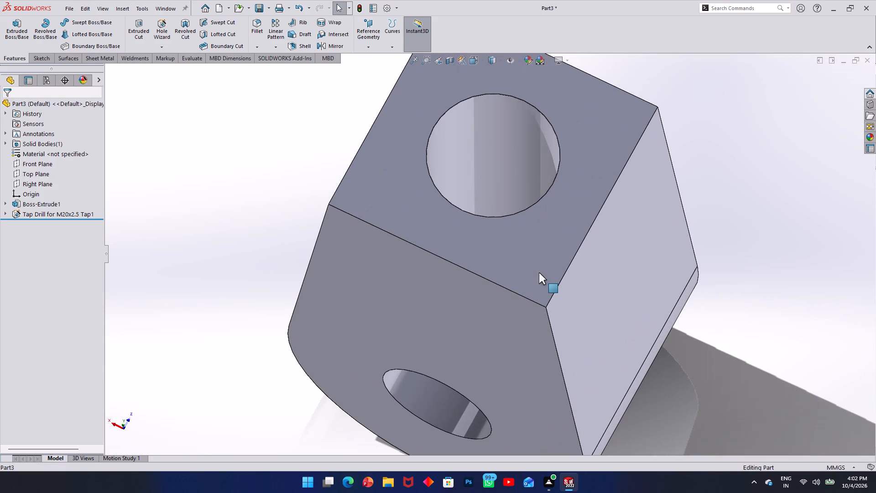
pyautogui.moveTo(475, 304); pyautogui.dragTo(607, 283, button='middle')
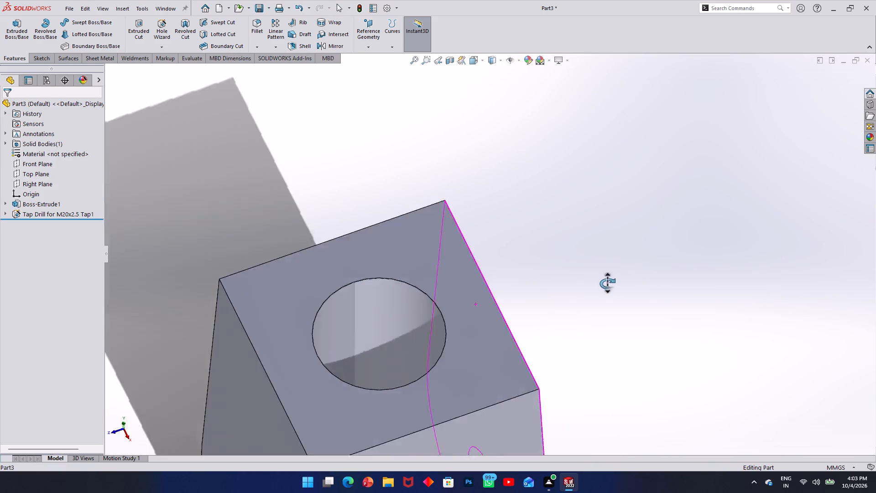
# Examine the inside of the tap drill hole through the block's flat end face from several angles.
pyautogui.moveTo(607, 283); pyautogui.dragTo(555, 293, button='middle')
pyautogui.scroll(-1, 347, 284)
pyautogui.scroll(2, 343, 284)
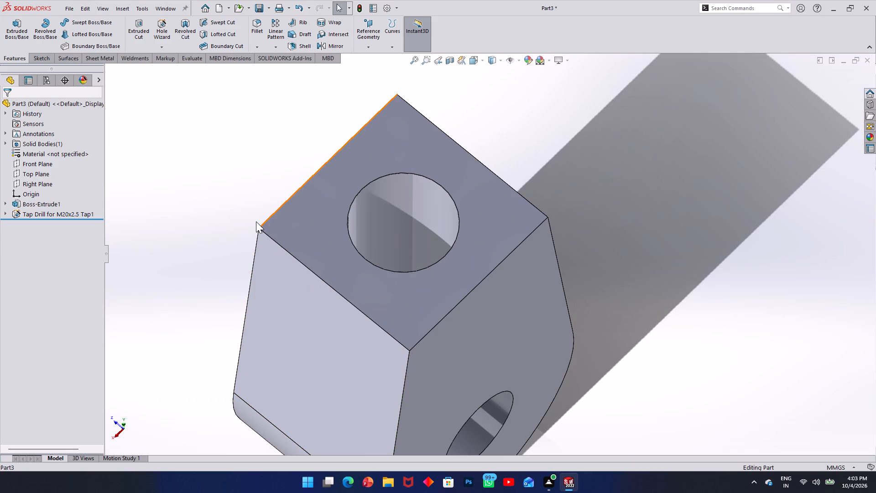
pyautogui.moveTo(243, 247); pyautogui.dragTo(317, 247, button='middle')
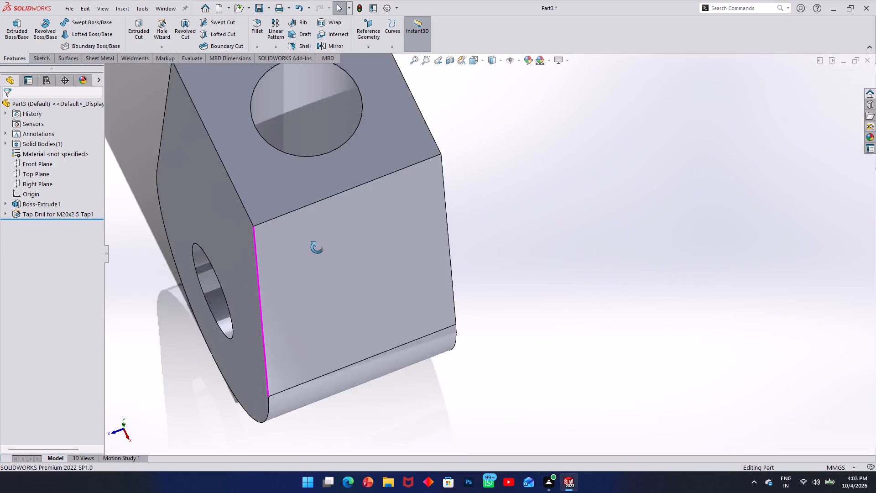
pyautogui.moveTo(317, 247); pyautogui.dragTo(248, 222, button='middle')
pyautogui.scroll(-1, 343, 218)
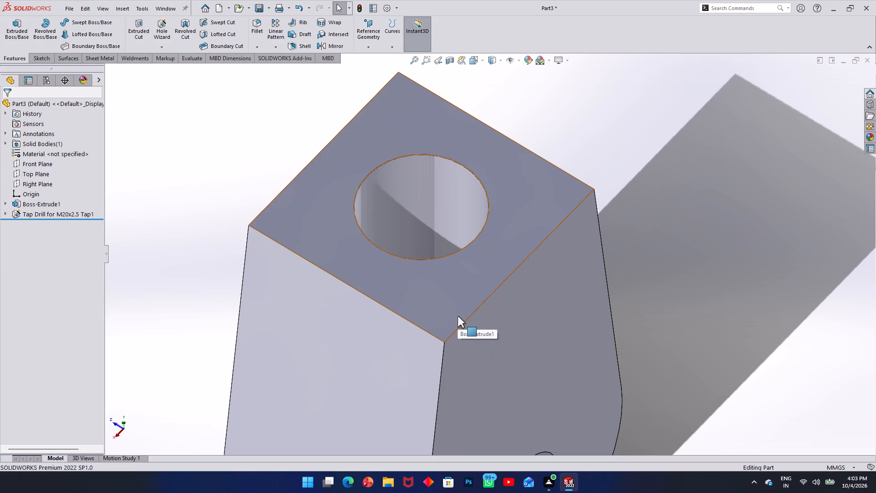
pyautogui.moveTo(403, 223); pyautogui.dragTo(412, 223, button='middle')
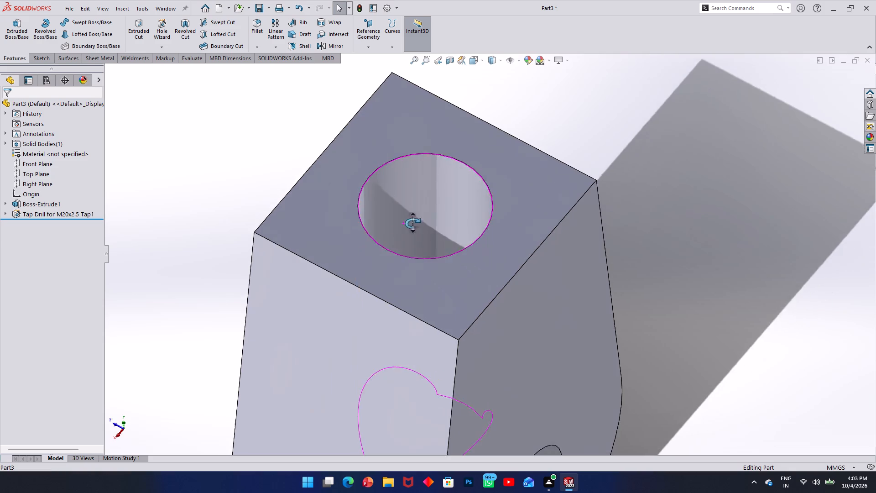
pyautogui.moveTo(412, 223); pyautogui.dragTo(447, 231, button='middle')
pyautogui.scroll(-2, 446, 226)
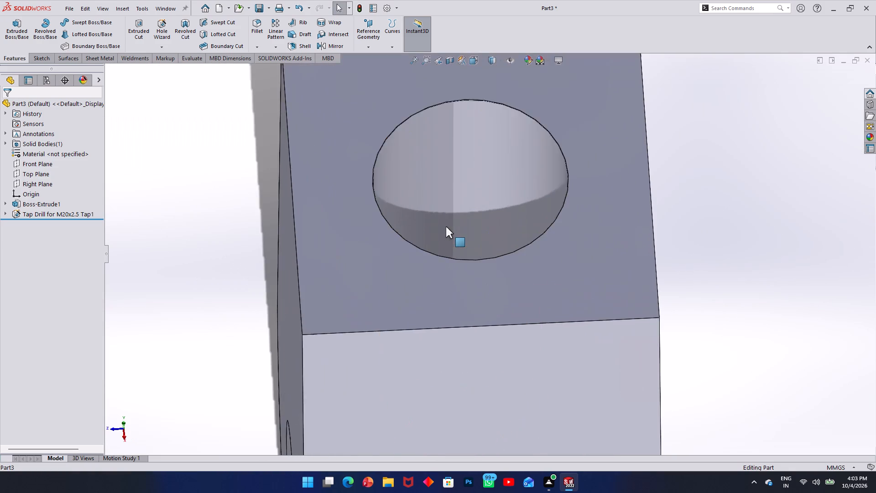
pyautogui.scroll(3, 448, 226)
pyautogui.moveTo(451, 201); pyautogui.dragTo(467, 213, button='middle')
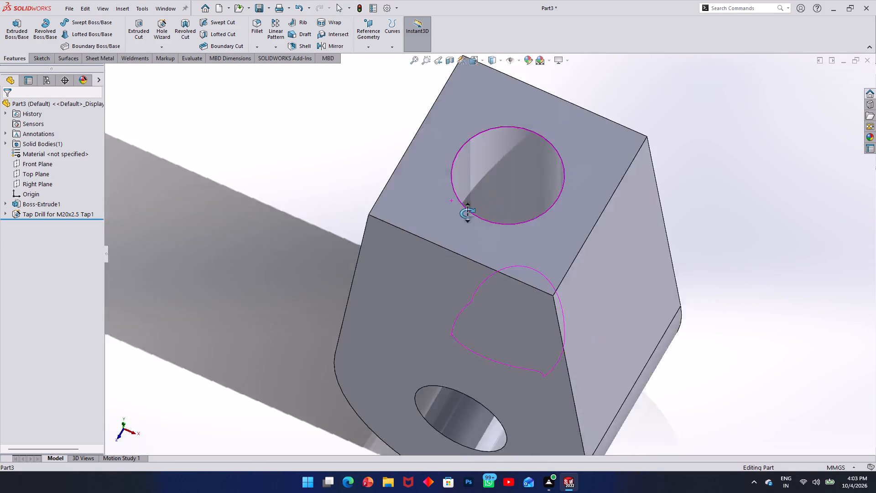
pyautogui.moveTo(467, 213); pyautogui.dragTo(363, 221, button='middle')
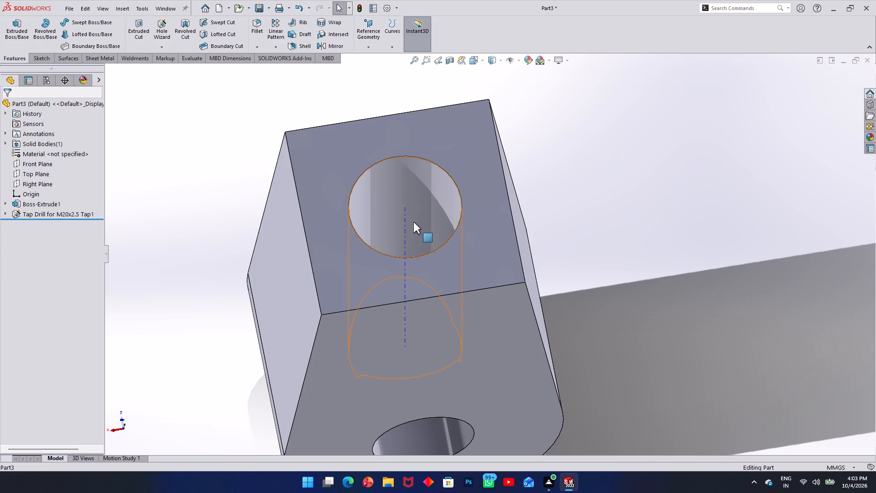
pyautogui.scroll(-1, 413, 222)
pyautogui.scroll(1, 388, 225)
pyautogui.moveTo(364, 224); pyautogui.dragTo(583, 216, button='middle')
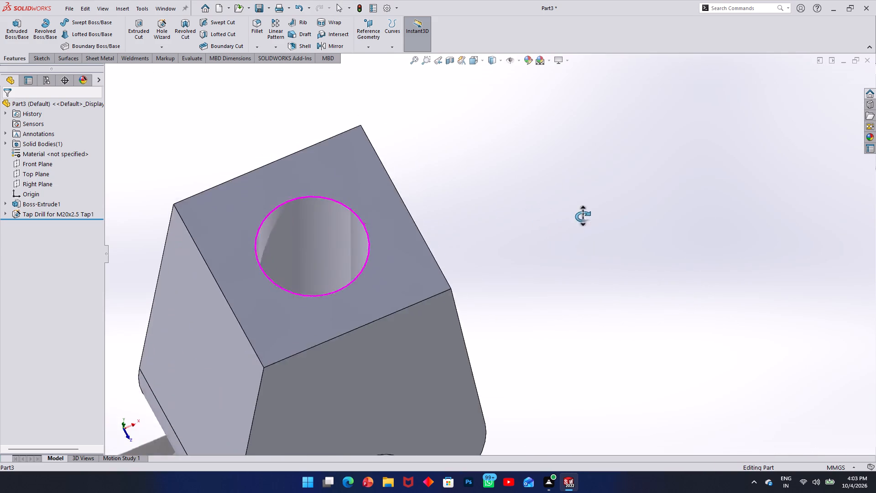
pyautogui.moveTo(583, 216); pyautogui.dragTo(377, 230, button='middle')
pyautogui.scroll(-1, 395, 222)
pyautogui.moveTo(428, 200); pyautogui.dragTo(433, 198, button='middle')
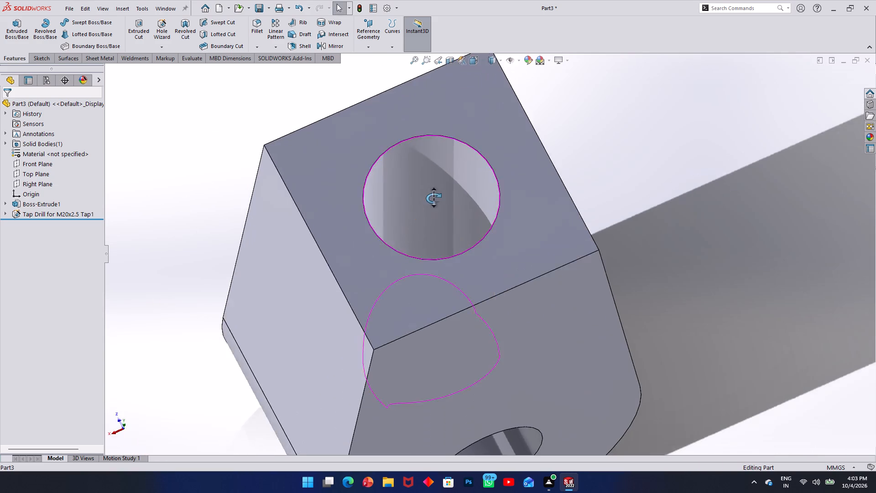
pyautogui.moveTo(433, 198); pyautogui.dragTo(370, 221, button='middle')
pyautogui.scroll(-1, 381, 246)
pyautogui.moveTo(329, 314); pyautogui.dragTo(355, 223, button='middle')
pyautogui.scroll(1, 331, 314)
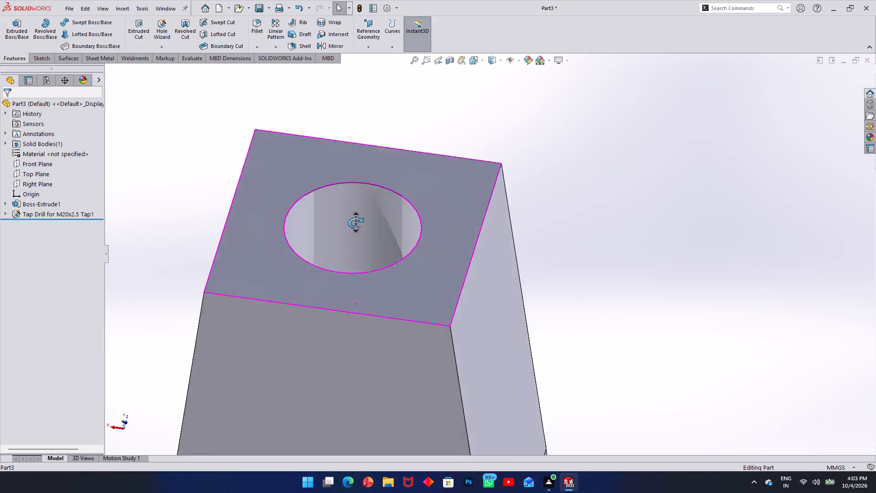
# Examine the cross hole and the place where the tap drill hole breaks into its inner wall.
pyautogui.moveTo(355, 223); pyautogui.dragTo(394, 163, button='middle')
pyautogui.scroll(7, 354, 291)
pyautogui.scroll(2, 429, 355)
pyautogui.moveTo(432, 362); pyautogui.dragTo(418, 348, button='middle')
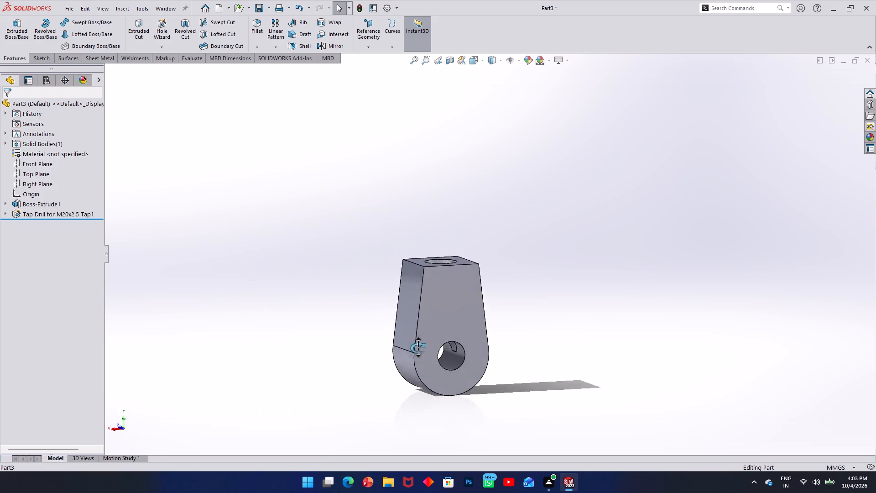
pyautogui.moveTo(418, 348); pyautogui.dragTo(386, 346, button='middle')
pyautogui.scroll(1, 388, 346)
pyautogui.scroll(-2, 456, 344)
pyautogui.scroll(-5, 431, 306)
pyautogui.moveTo(402, 299); pyautogui.dragTo(456, 299, button='middle')
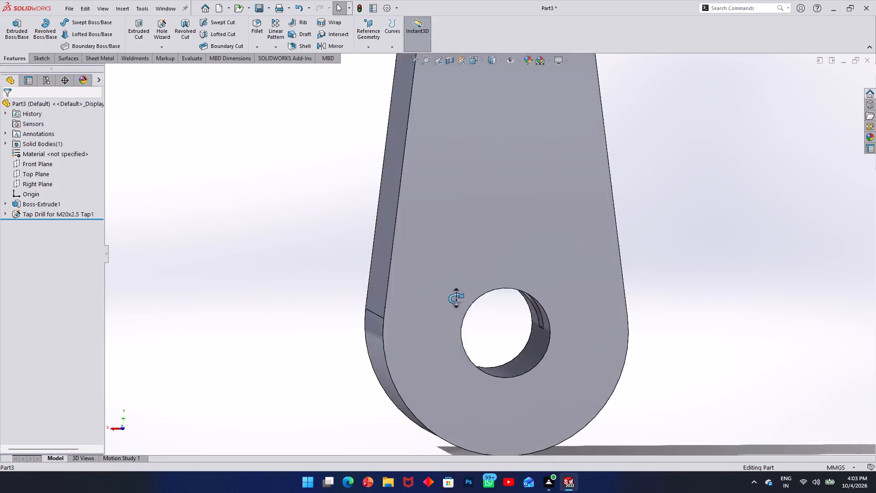
pyautogui.moveTo(456, 299); pyautogui.dragTo(259, 345, button='middle')
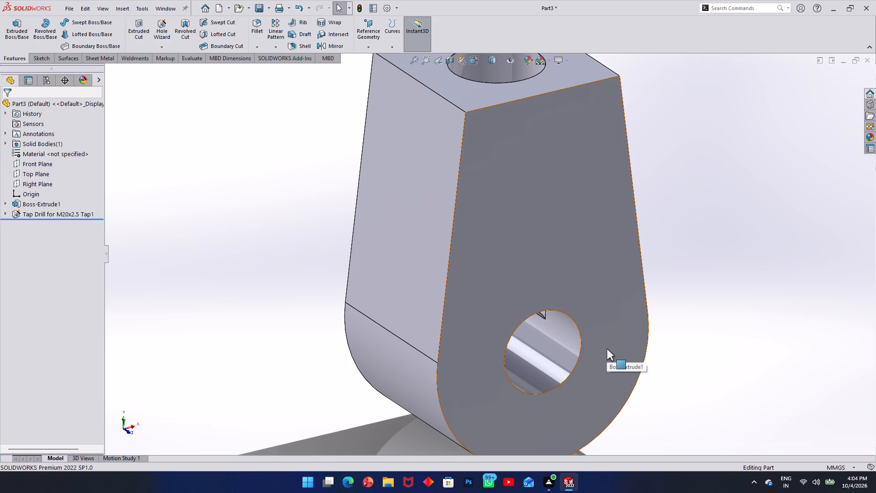
# Examine the whole tapered block from all around, including both cross hole faces and a sloping side.
pyautogui.scroll(3, 585, 315)
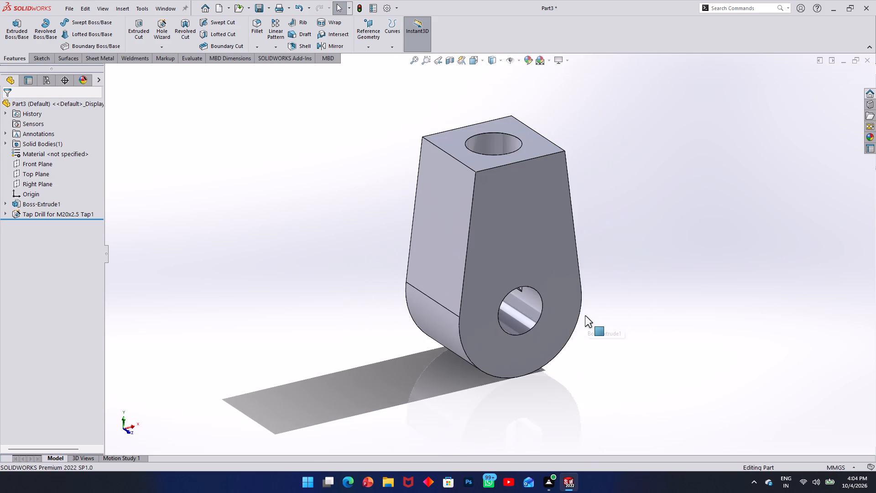
pyautogui.scroll(-4, 543, 271)
pyautogui.scroll(3, 536, 271)
pyautogui.scroll(1, 485, 286)
pyautogui.moveTo(485, 286); pyautogui.dragTo(452, 287, button='middle')
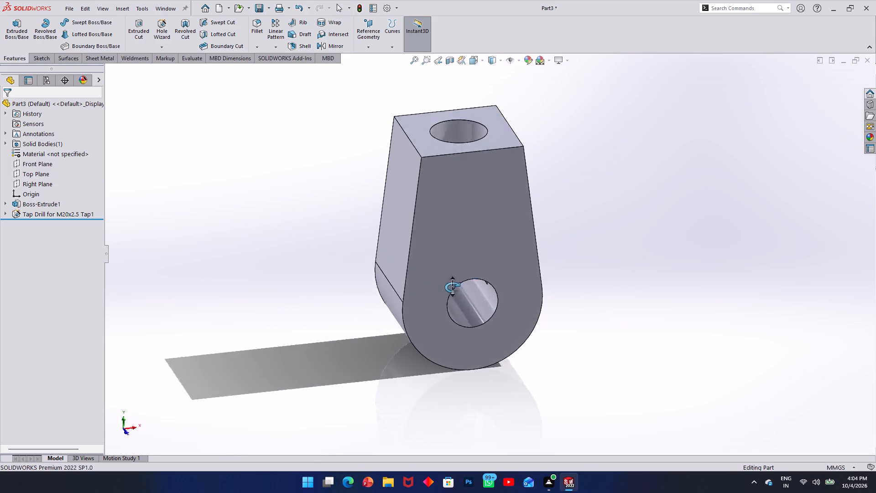
pyautogui.moveTo(452, 287); pyautogui.dragTo(277, 268, button='middle')
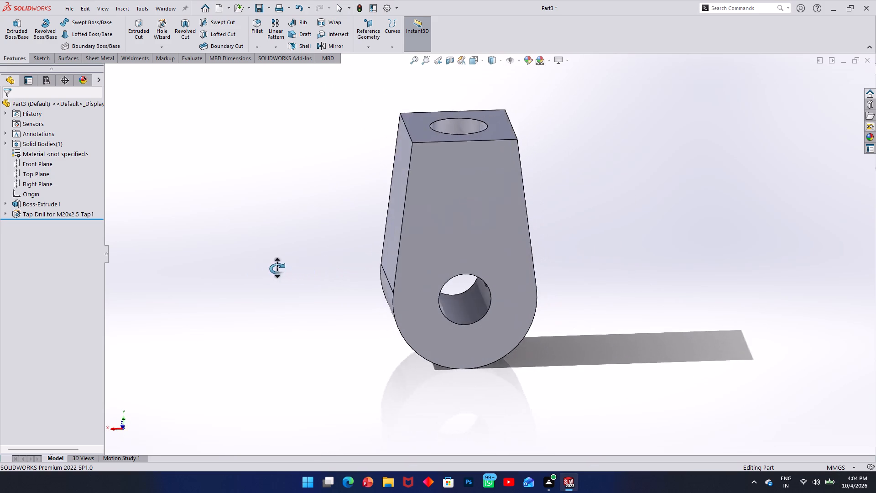
pyautogui.moveTo(277, 268); pyautogui.dragTo(528, 273, button='middle')
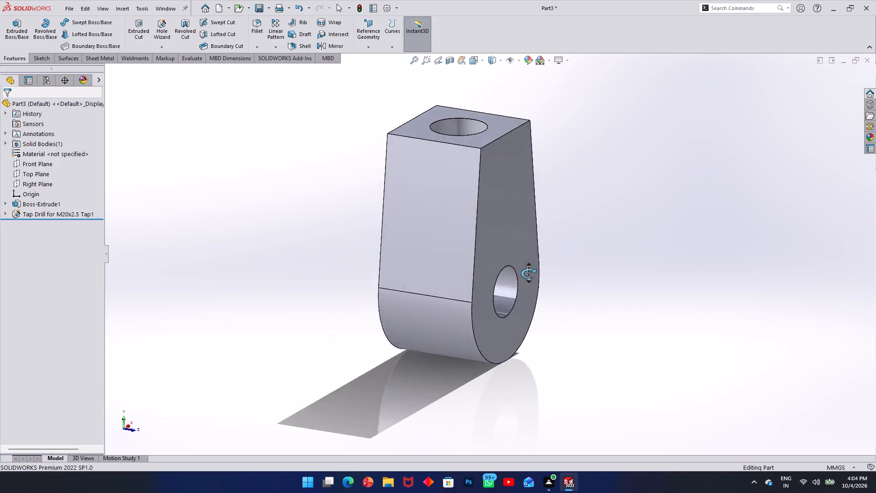
pyautogui.moveTo(528, 273); pyautogui.dragTo(570, 266, button='middle')
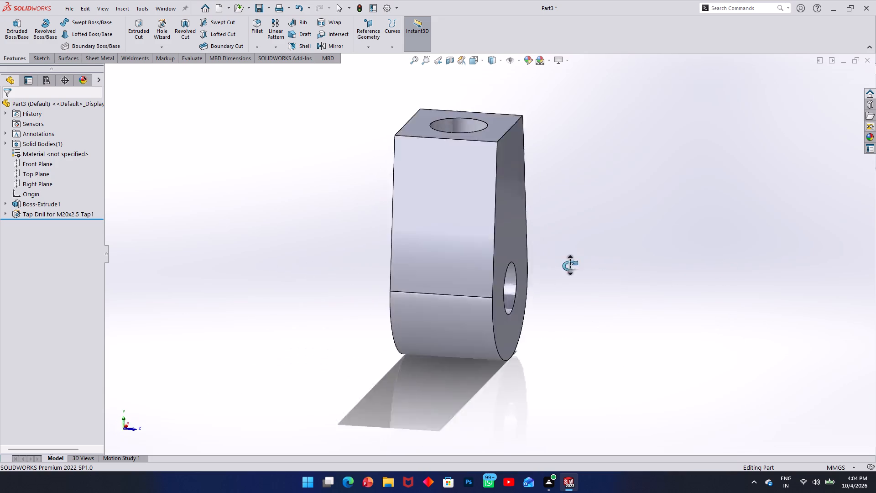
pyautogui.moveTo(570, 266); pyautogui.dragTo(241, 325, button='middle')
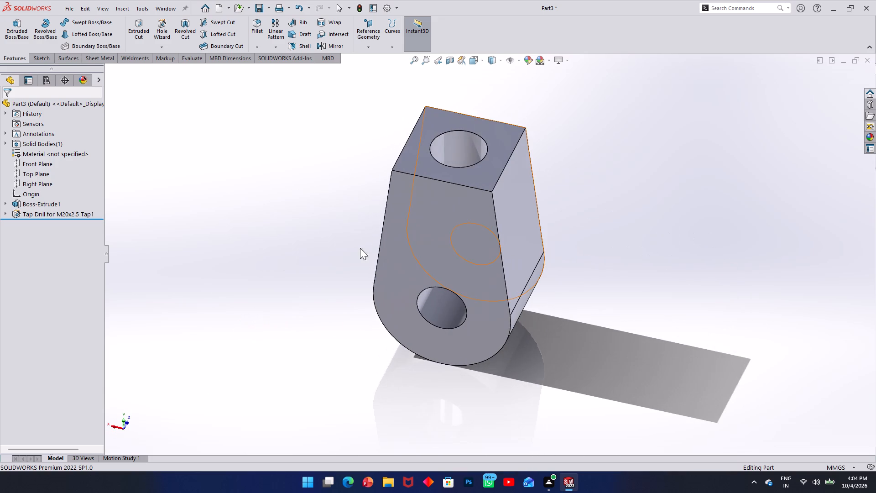
# Examine the flat end face with the tap drill hole together with the cross hole from opposite sides of the block.
pyautogui.scroll(-2, 432, 173)
pyautogui.moveTo(480, 159); pyautogui.dragTo(576, 158, button='middle')
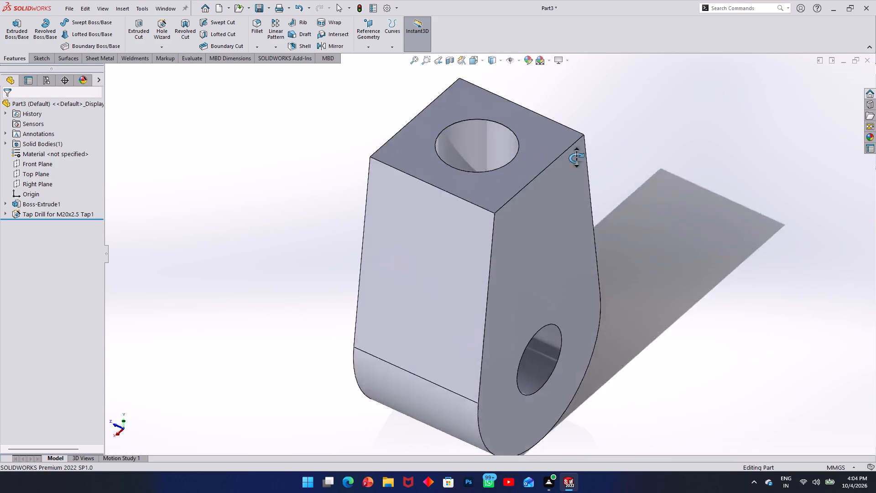
pyautogui.moveTo(576, 158); pyautogui.dragTo(282, 183, button='middle')
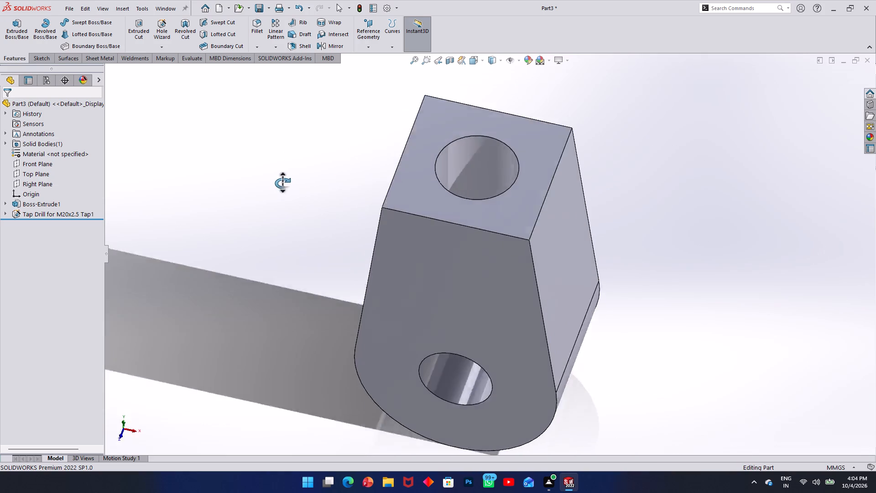
pyautogui.moveTo(282, 183); pyautogui.dragTo(717, 163, button='middle')
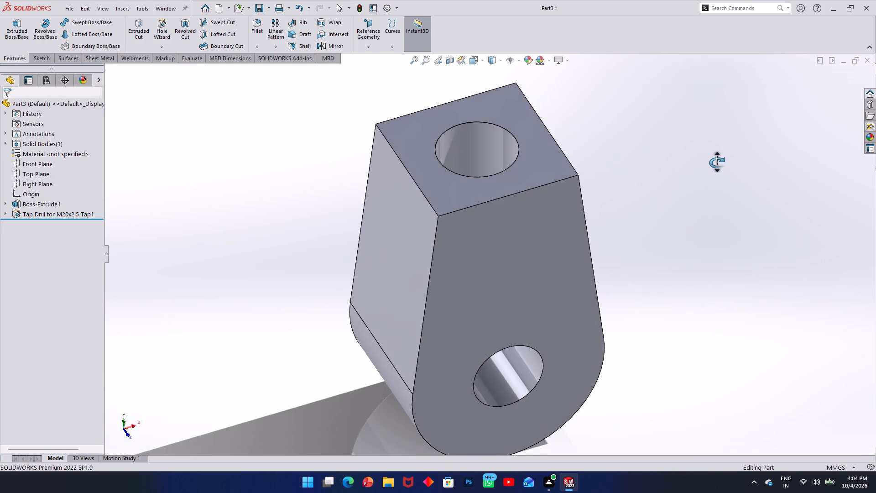
pyautogui.moveTo(717, 163); pyautogui.dragTo(559, 171, button='middle')
pyautogui.scroll(-1, 558, 171)
pyautogui.scroll(2, 558, 171)
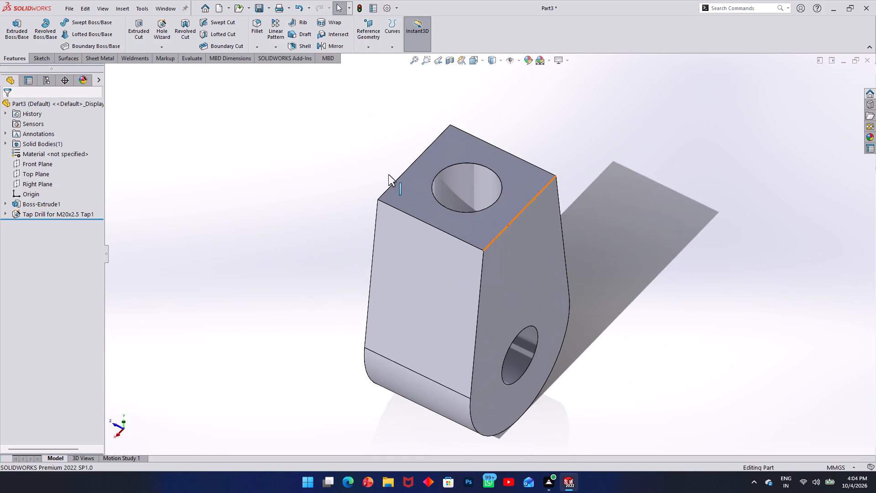
pyautogui.moveTo(388, 174); pyautogui.dragTo(239, 205, button='middle')
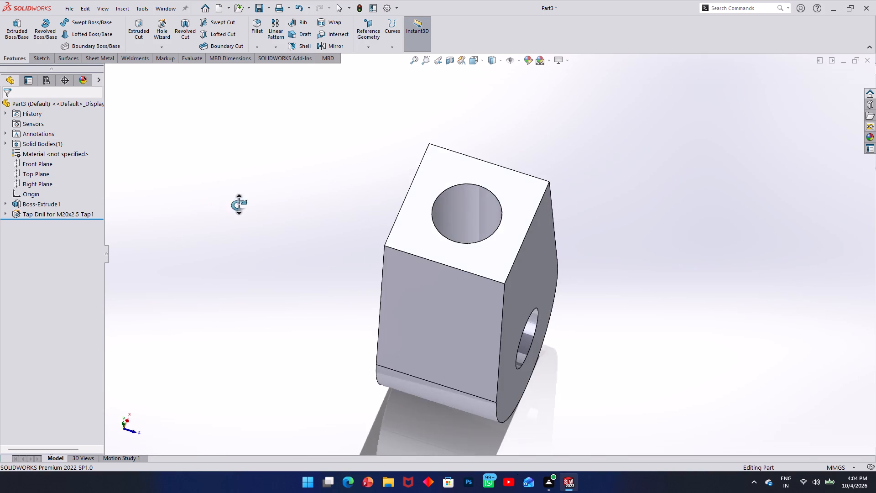
pyautogui.moveTo(239, 205); pyautogui.dragTo(289, 153, button='middle')
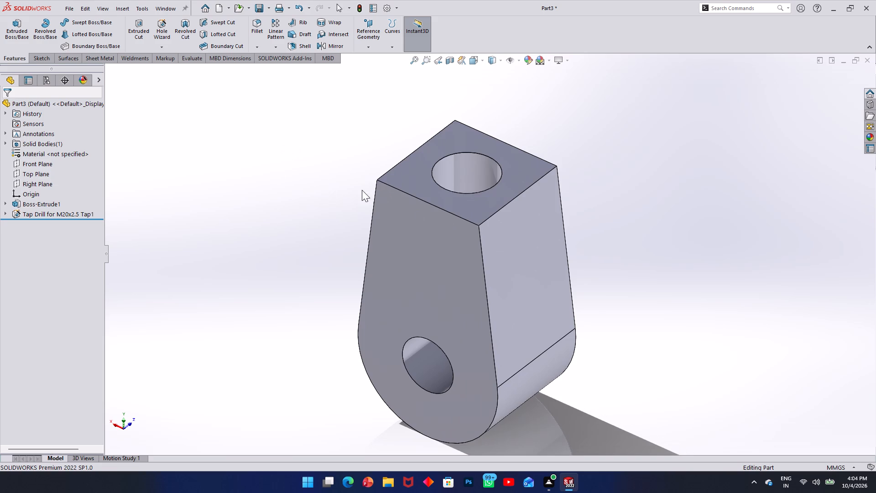
pyautogui.scroll(-2, 437, 184)
pyautogui.moveTo(458, 181); pyautogui.dragTo(507, 209, button='middle')
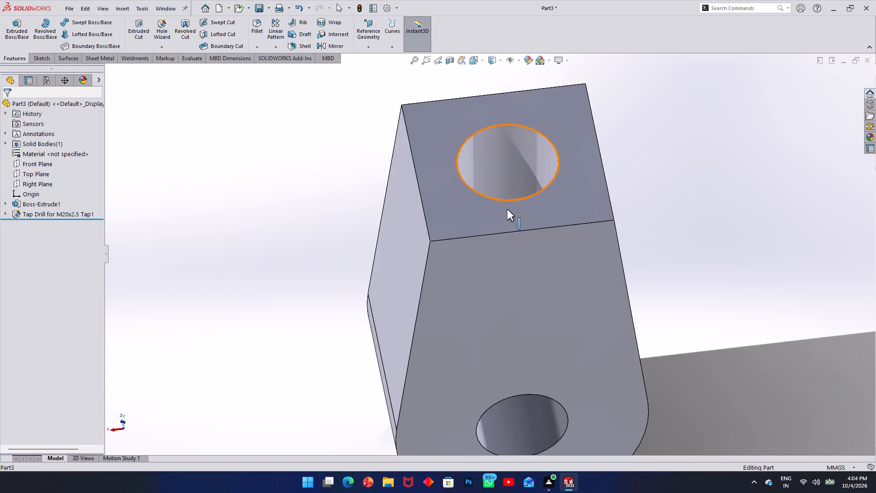
pyautogui.scroll(-2, 503, 265)
pyautogui.scroll(4, 504, 266)
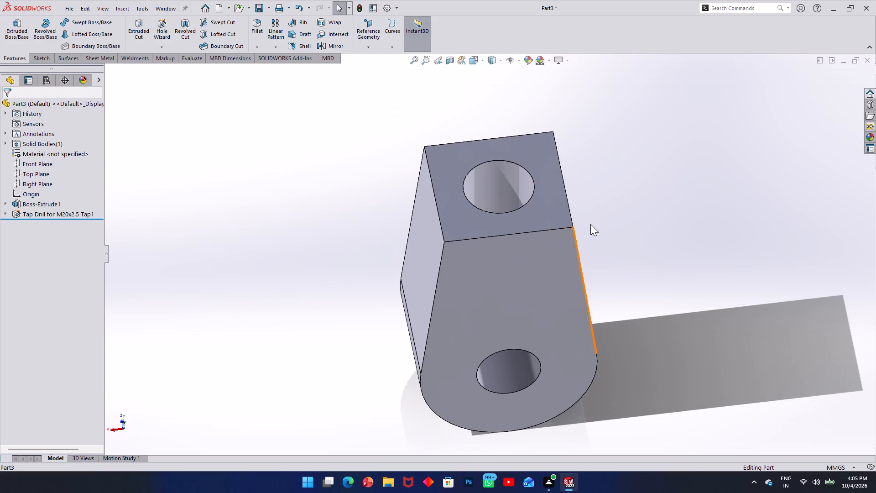
pyautogui.moveTo(543, 192); pyautogui.dragTo(575, 178, button='middle')
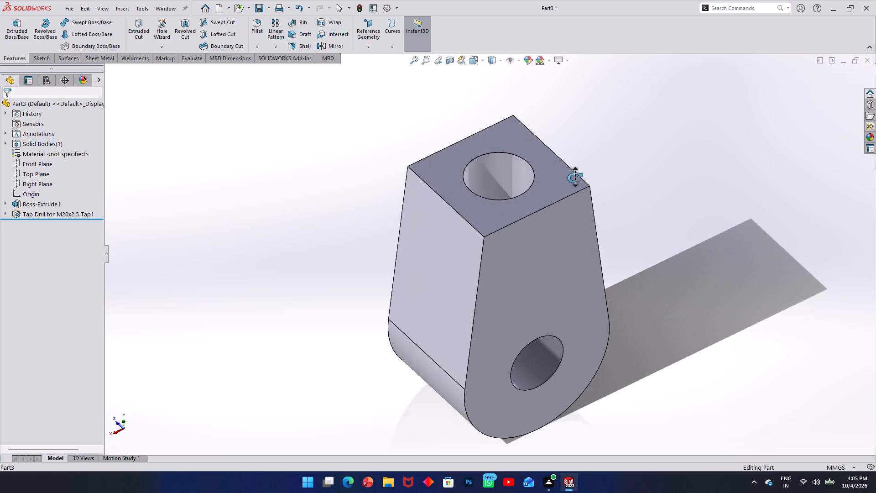
pyautogui.moveTo(575, 178); pyautogui.dragTo(358, 199, button='middle')
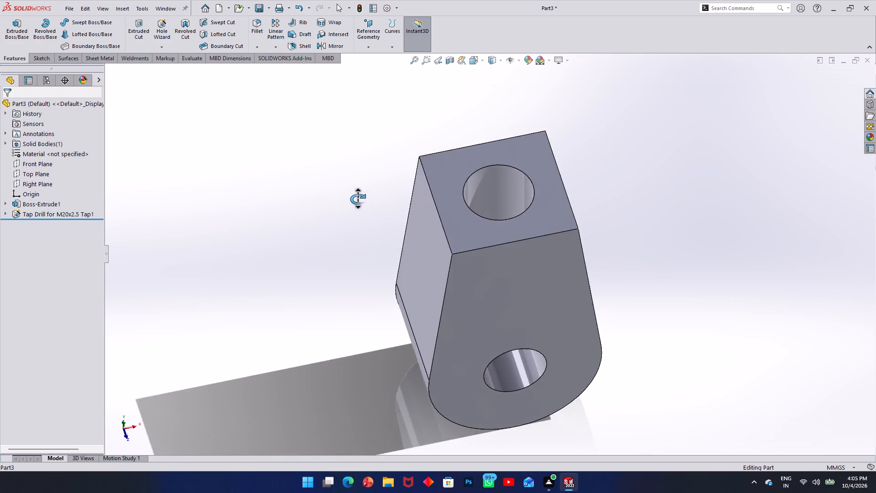
pyautogui.moveTo(358, 199); pyautogui.dragTo(746, 149, button='middle')
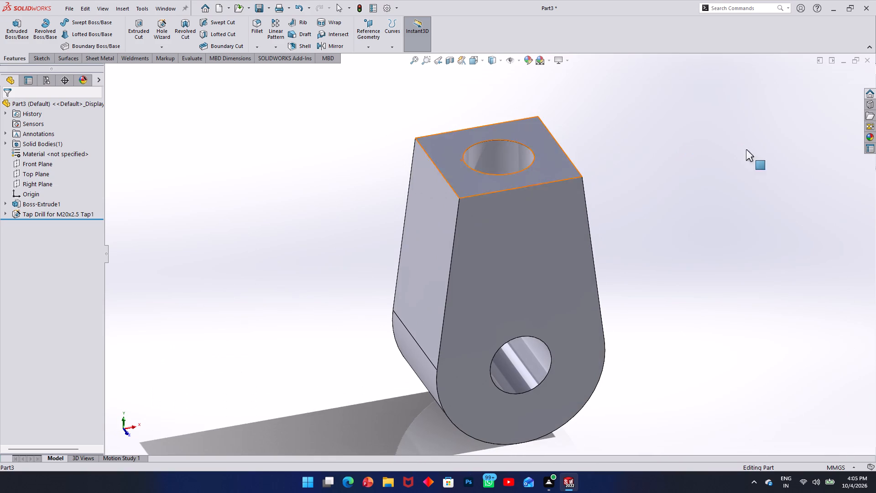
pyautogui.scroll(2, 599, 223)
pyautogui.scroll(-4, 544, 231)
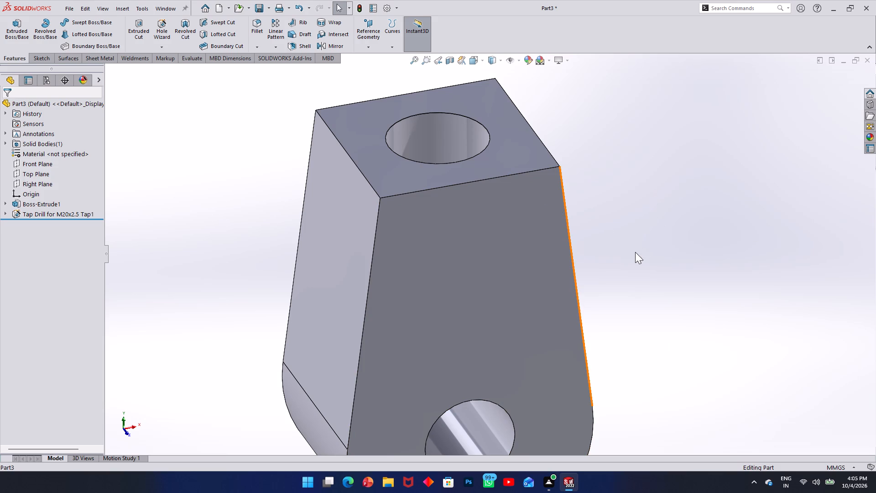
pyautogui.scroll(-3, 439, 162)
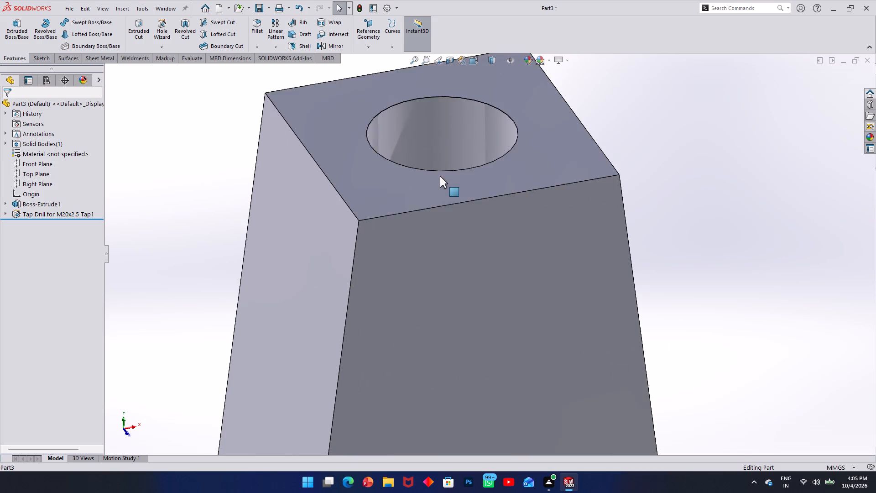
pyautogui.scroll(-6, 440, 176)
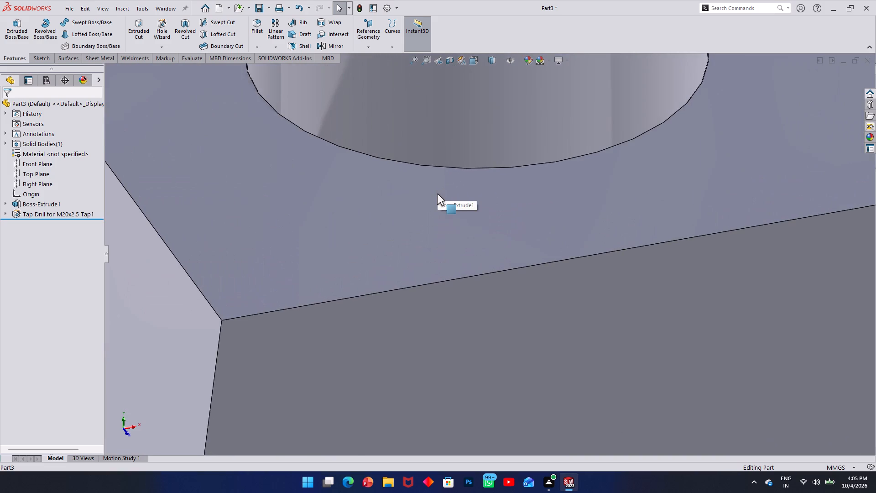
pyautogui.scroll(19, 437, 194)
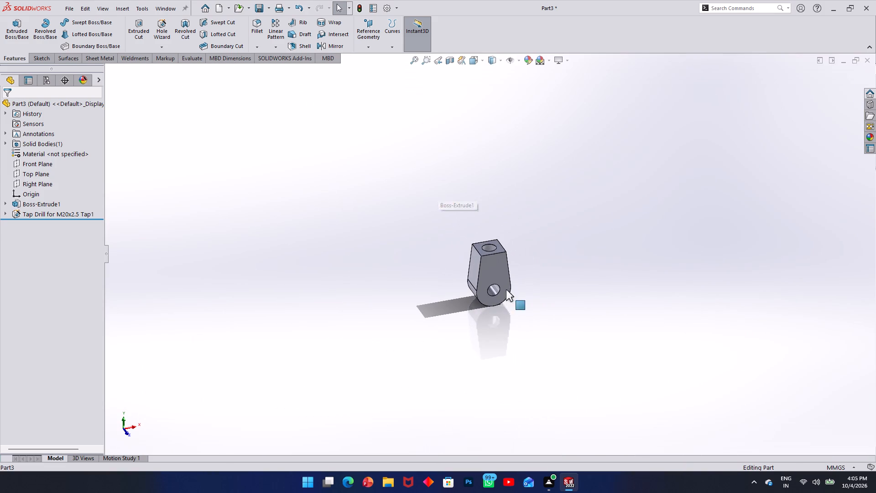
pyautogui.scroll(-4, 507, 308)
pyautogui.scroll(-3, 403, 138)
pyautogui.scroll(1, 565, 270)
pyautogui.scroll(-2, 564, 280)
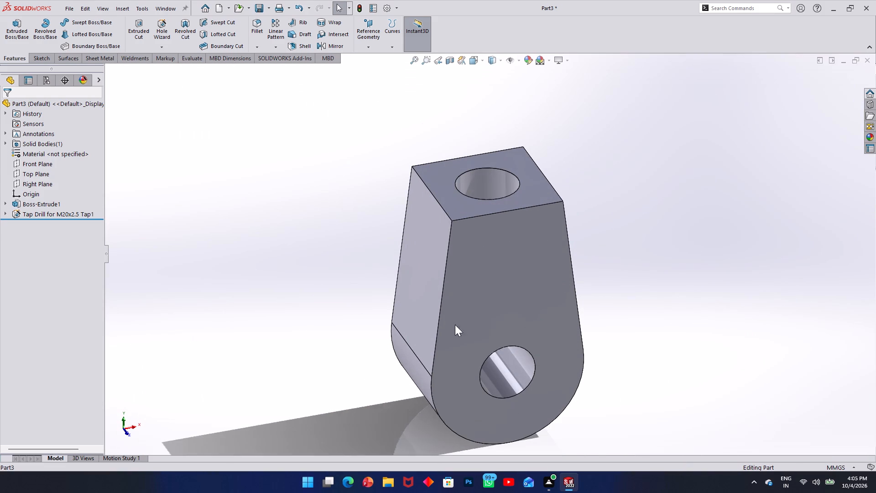
# Compare the diameters and feature dimensions of the cross hole and the tap drill hole by selecting their inner walls in turn.
pyautogui.scroll(-4, 443, 332)
pyautogui.scroll(4, 506, 373)
pyautogui.scroll(-1, 515, 318)
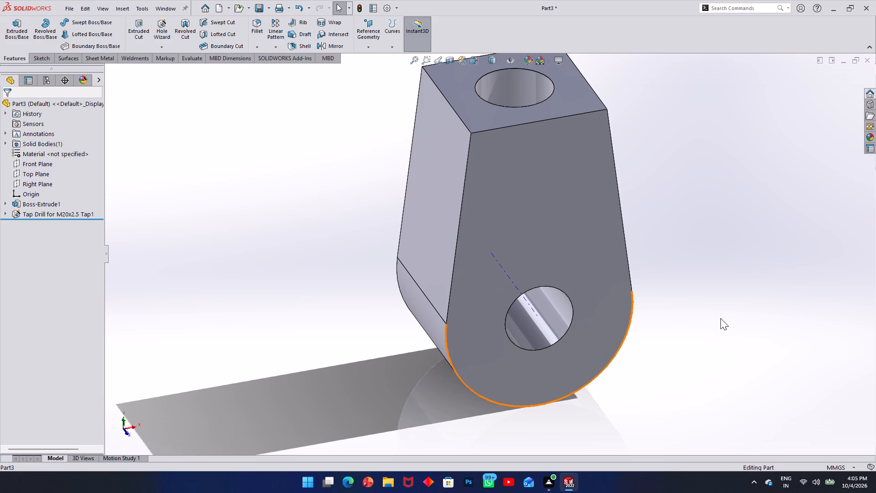
pyautogui.click(566, 310)
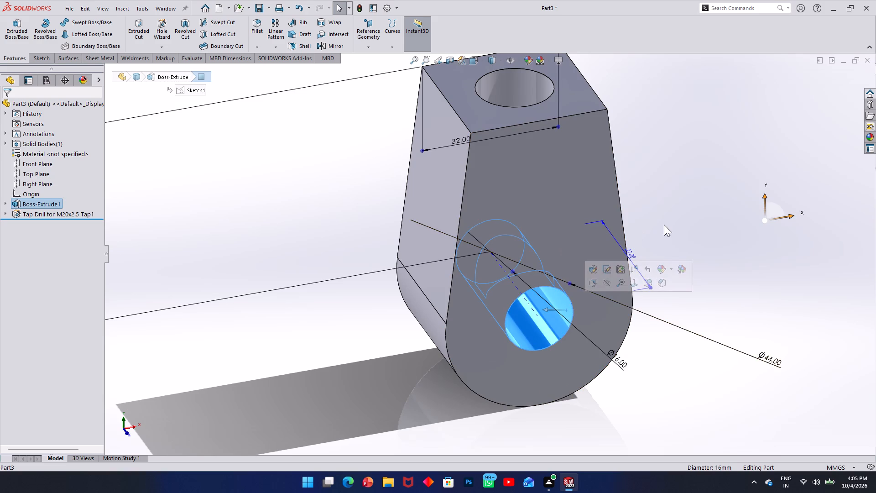
pyautogui.click(665, 224)
pyautogui.click(518, 91)
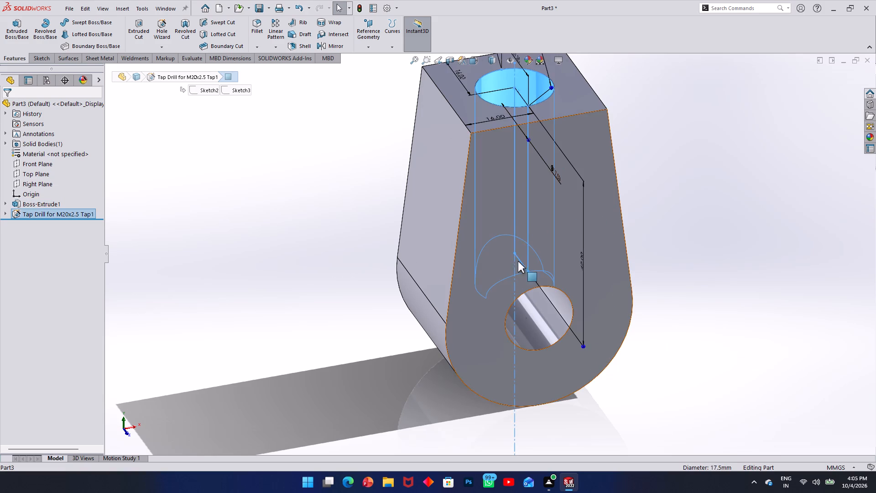
pyautogui.click(527, 321)
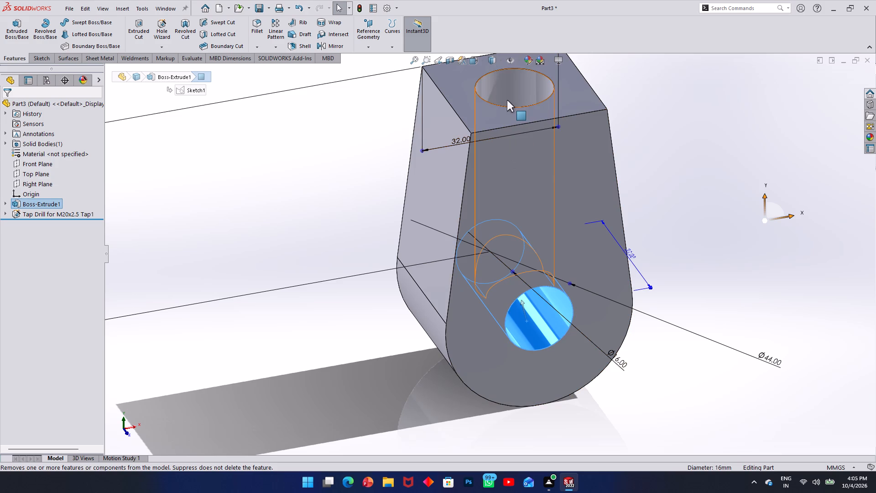
pyautogui.click(507, 100)
pyautogui.click(543, 312)
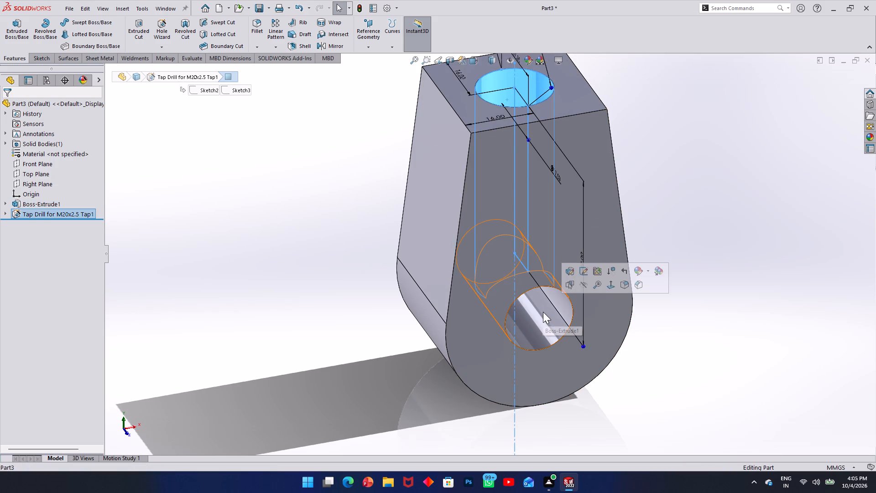
pyautogui.click(513, 97)
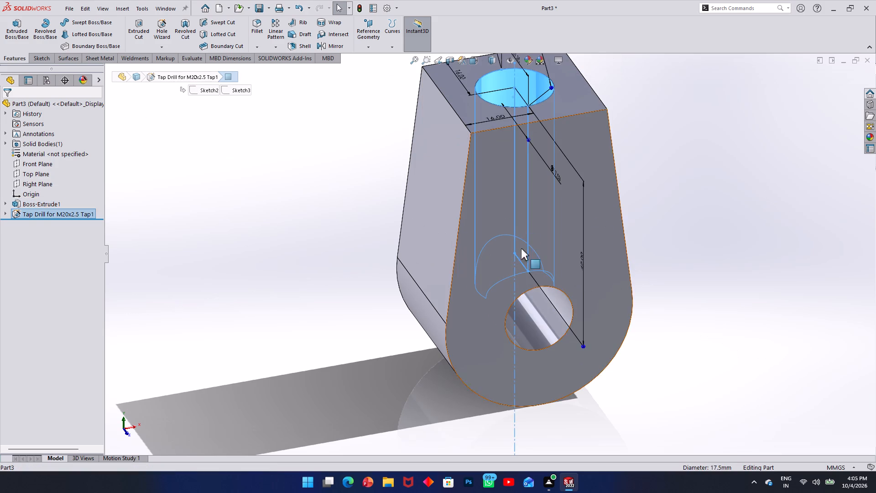
pyautogui.click(548, 311)
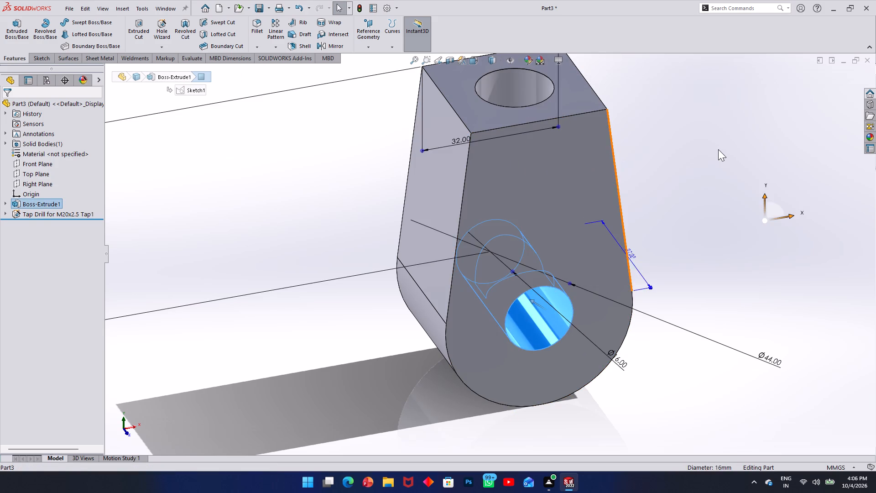
pyautogui.click(720, 148)
pyautogui.click(513, 96)
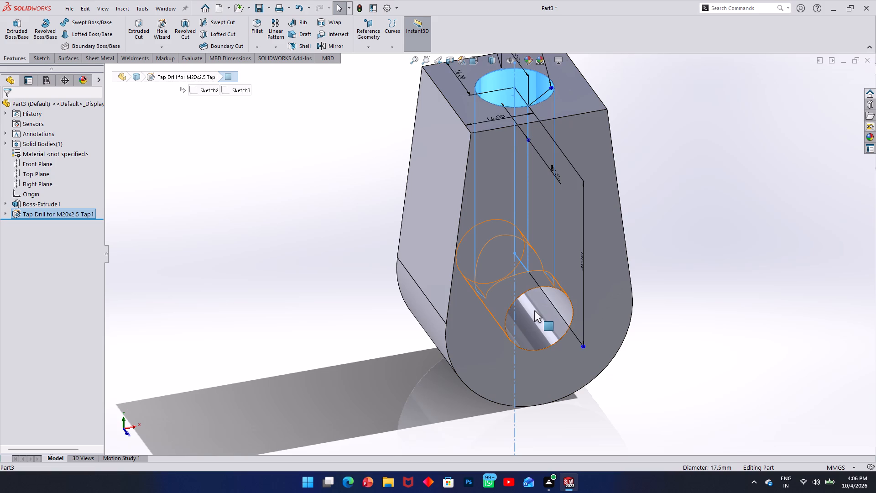
pyautogui.click(534, 310)
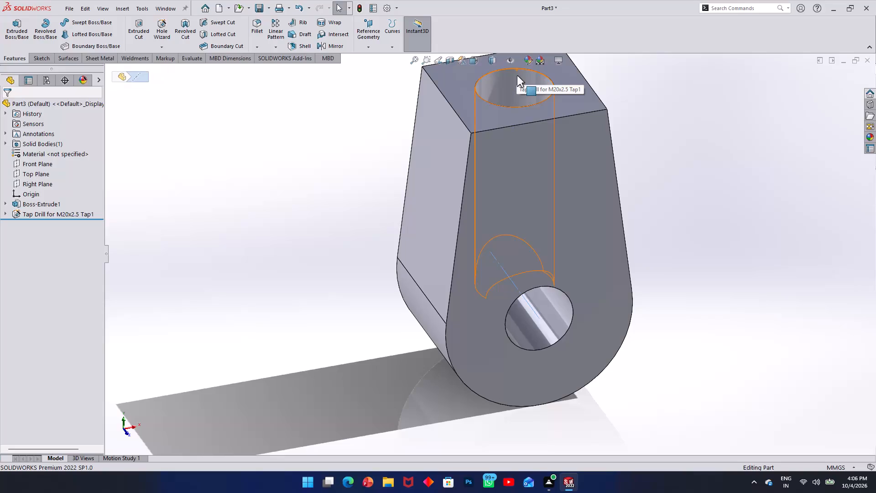
pyautogui.scroll(2, 543, 118)
pyautogui.scroll(-3, 543, 118)
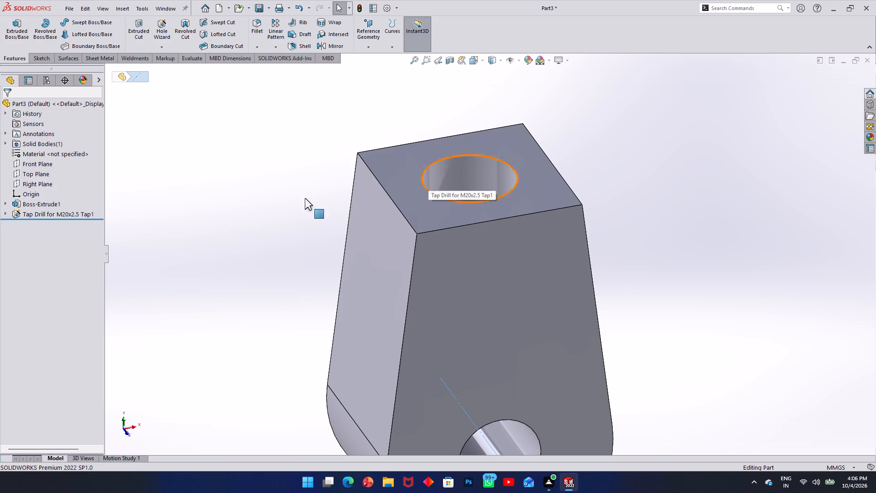
pyautogui.click(189, 205)
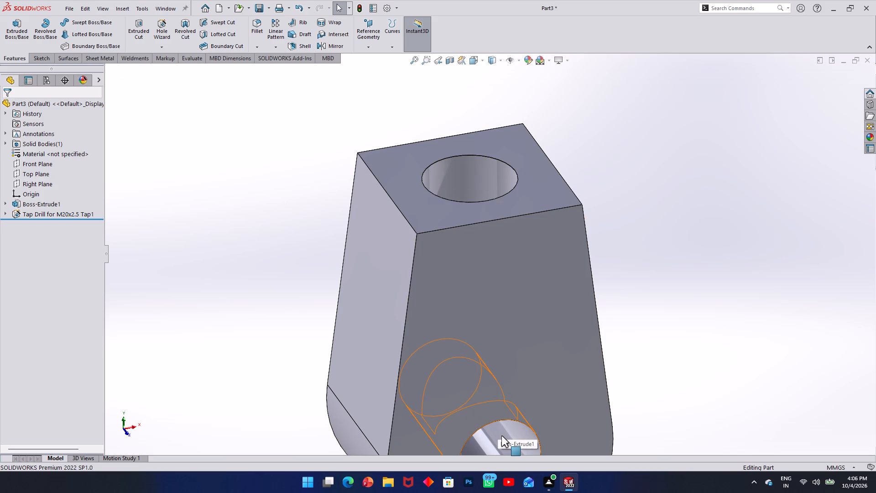
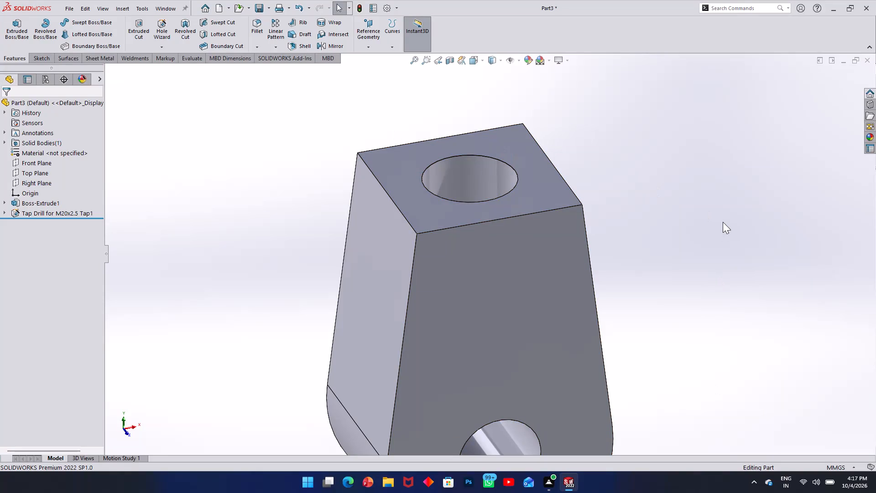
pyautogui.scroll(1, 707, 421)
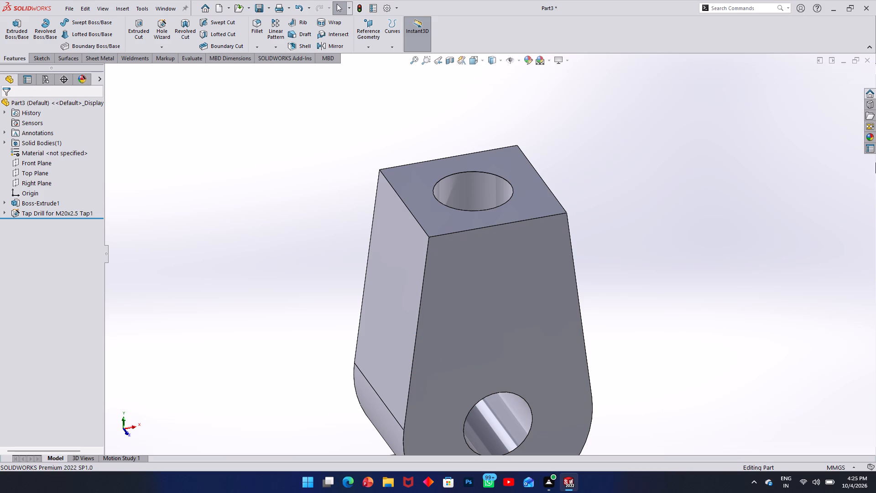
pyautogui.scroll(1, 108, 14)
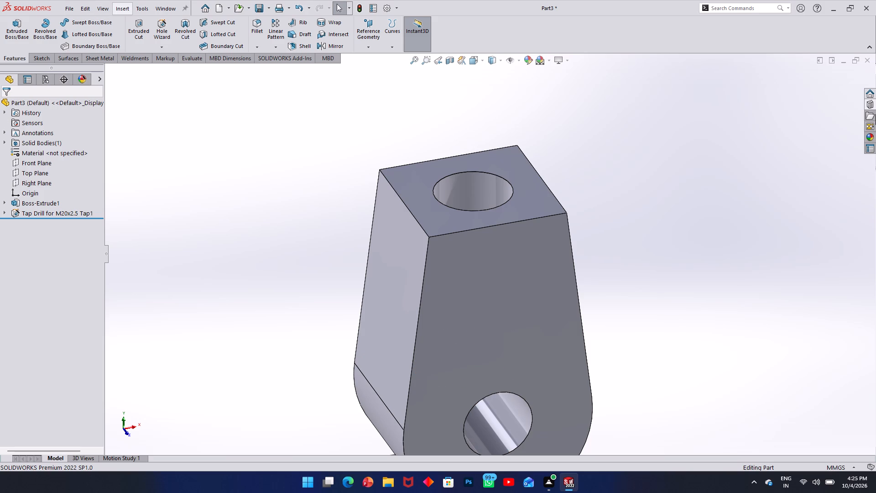
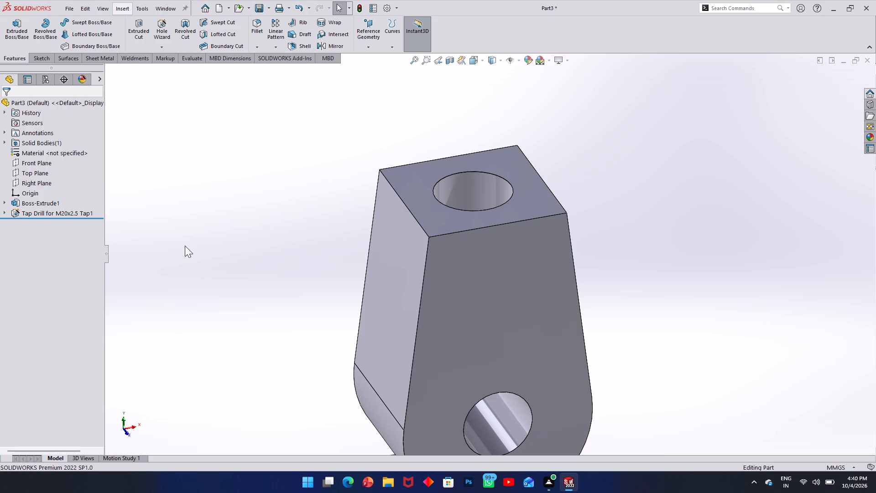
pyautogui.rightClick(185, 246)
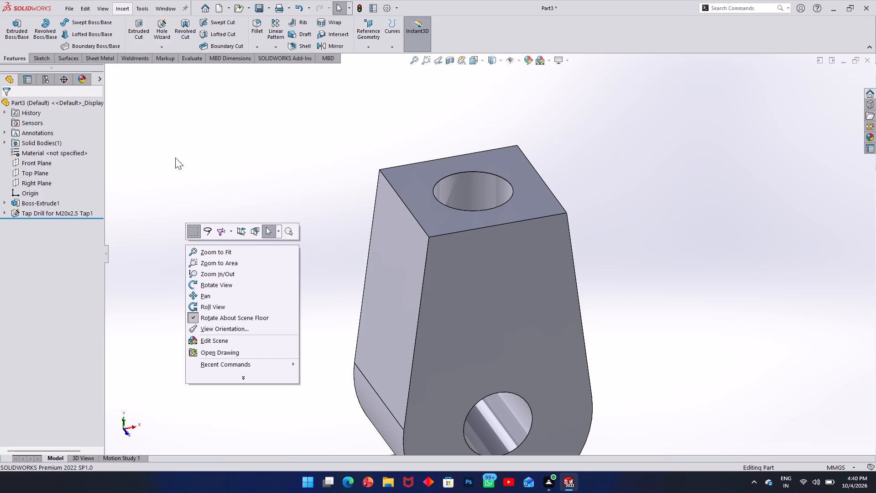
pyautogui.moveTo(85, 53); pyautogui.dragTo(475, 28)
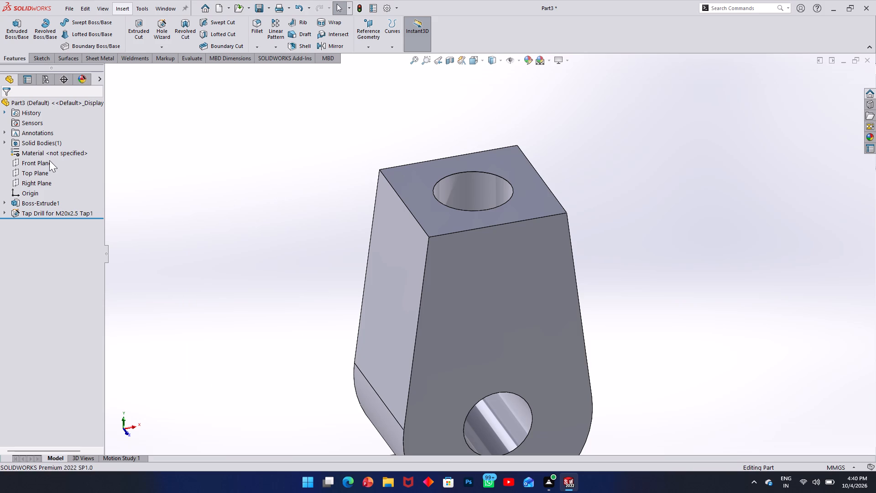
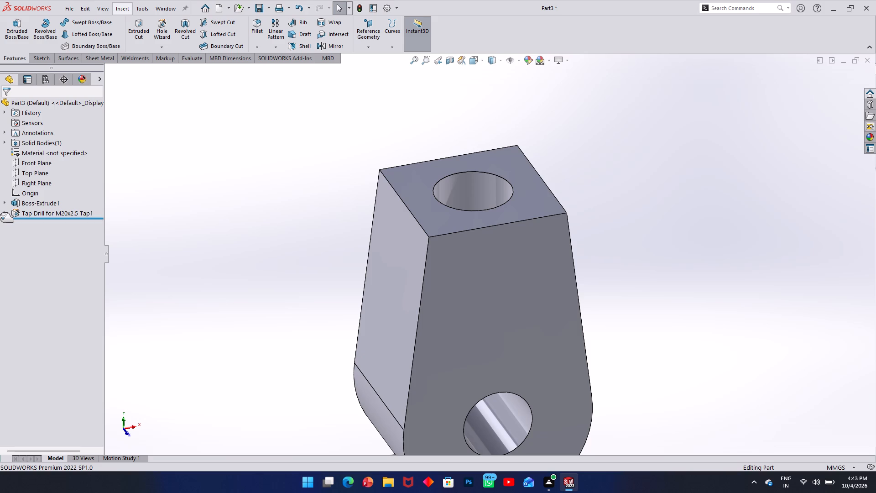
# Save the tapered block part as "middle joint" in the jack assembly folder.
pyautogui.click(0, 212)
pyautogui.hotkey('ctrl', 's')
pyautogui.hotkey('ctrl', 's')
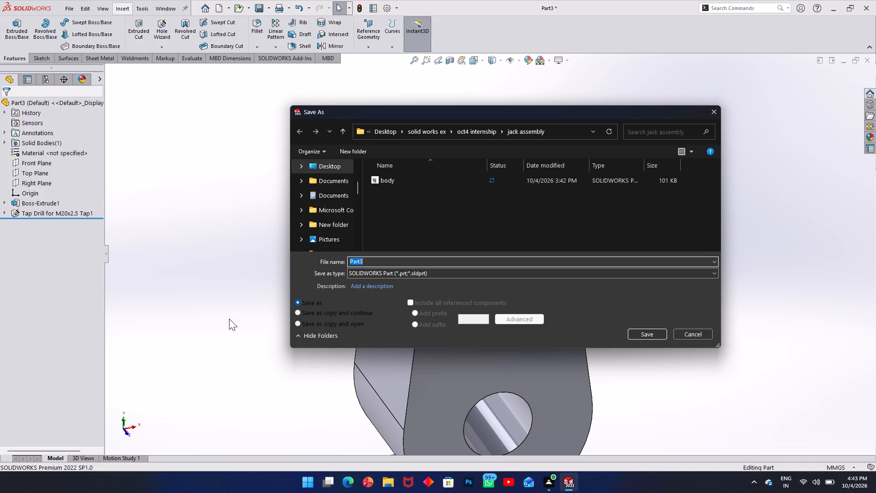
pyautogui.press('BackSpace')
pyautogui.write('mi')
pyautogui.press('d')
pyautogui.write('dle')
pyautogui.press('space')
pyautogui.write('joint')
pyautogui.press('Return')
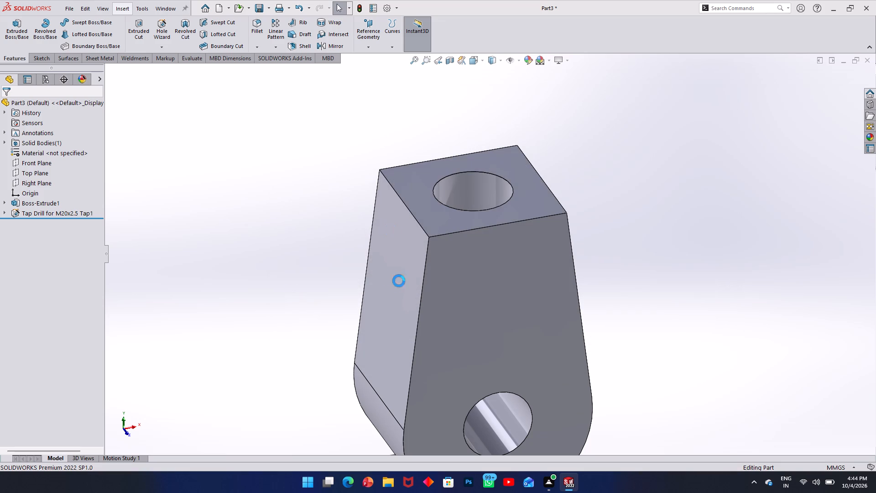
# Create a new part document.
pyautogui.click(64, 13)
pyautogui.click(86, 27)
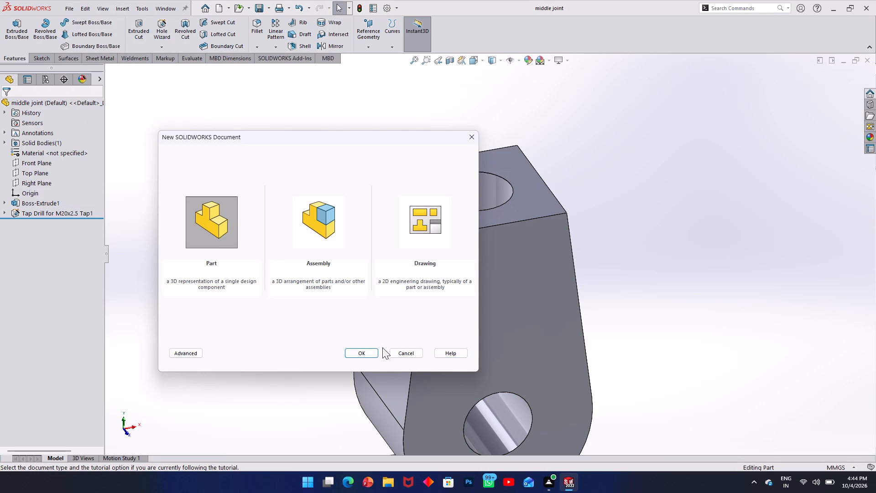
pyautogui.click(367, 356)
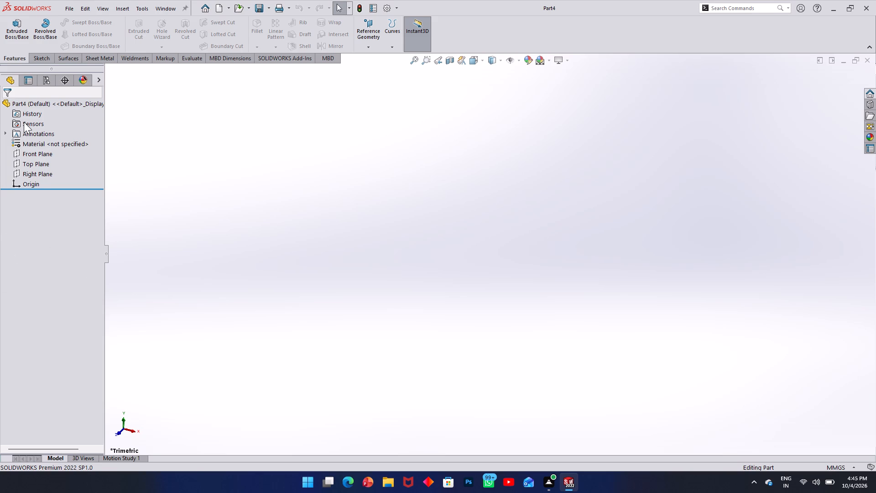
# On the Front Plane, sketch a vertical centerline about 198 mm long and a long horizontal centerline, crossing at the origin.
pyautogui.click(42, 63)
pyautogui.click(19, 33)
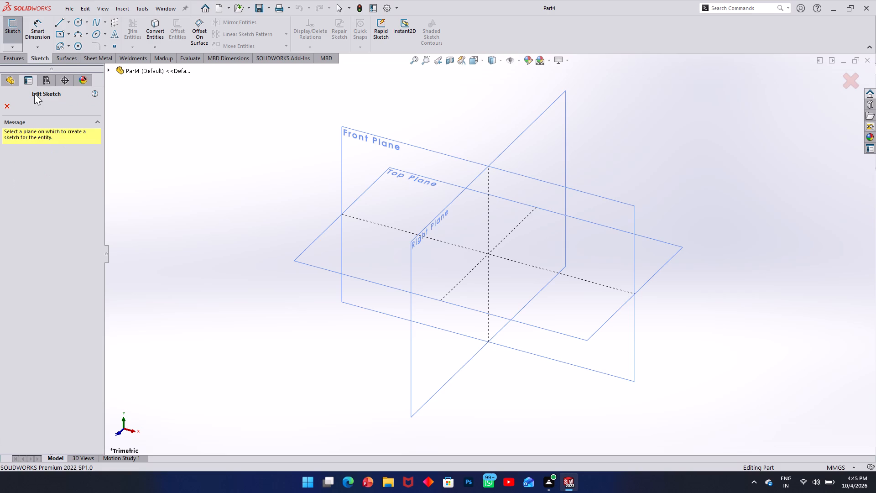
pyautogui.click(361, 162)
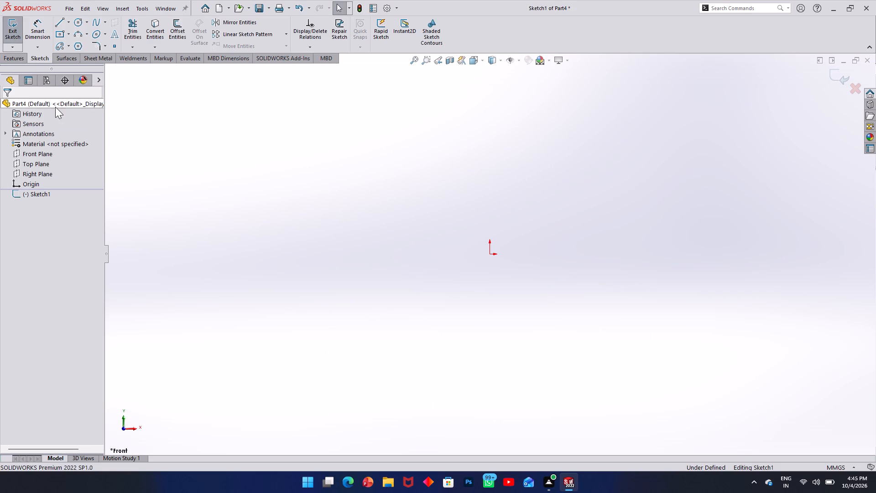
pyautogui.click(68, 24)
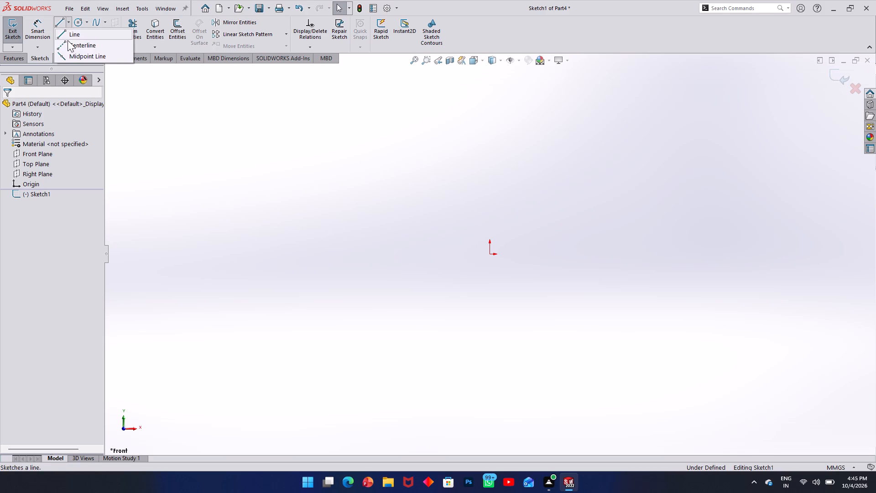
pyautogui.click(68, 48)
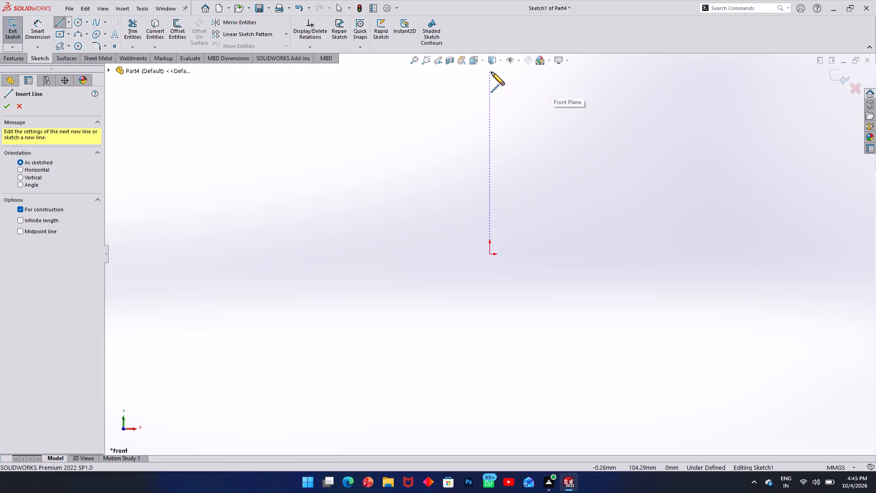
pyautogui.click(491, 73)
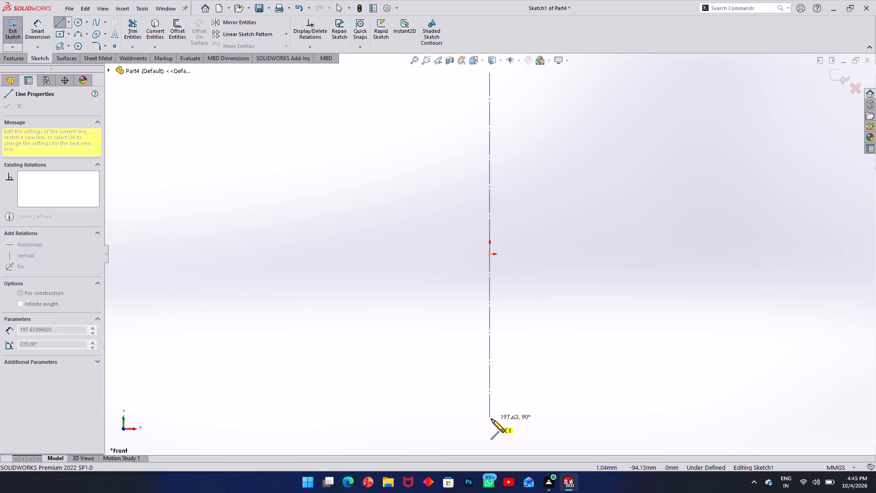
pyautogui.click(488, 419)
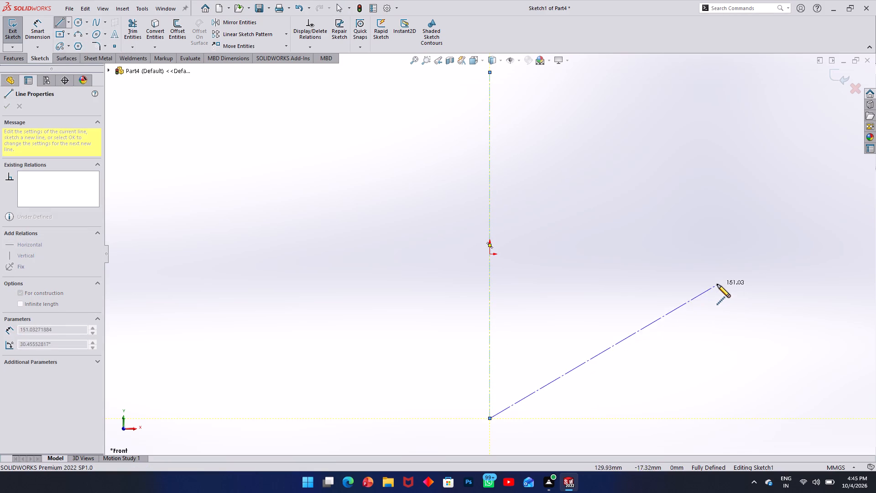
pyautogui.press('Escape')
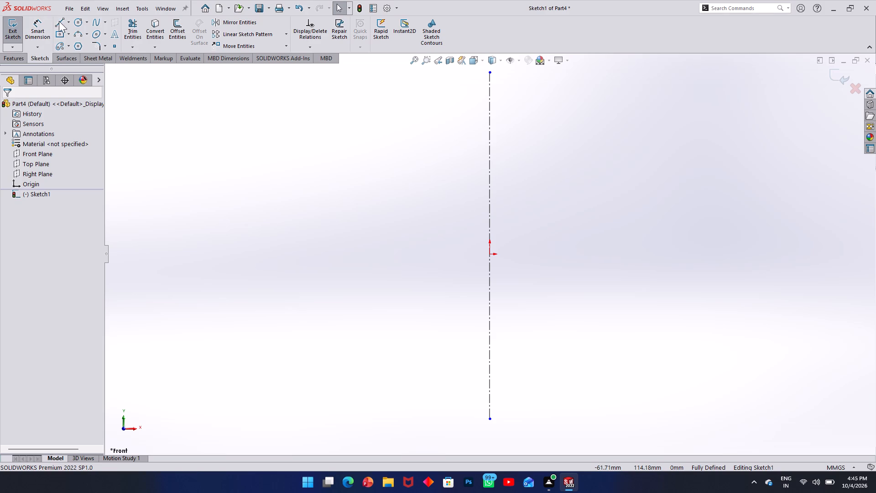
pyautogui.click(70, 22)
pyautogui.click(89, 48)
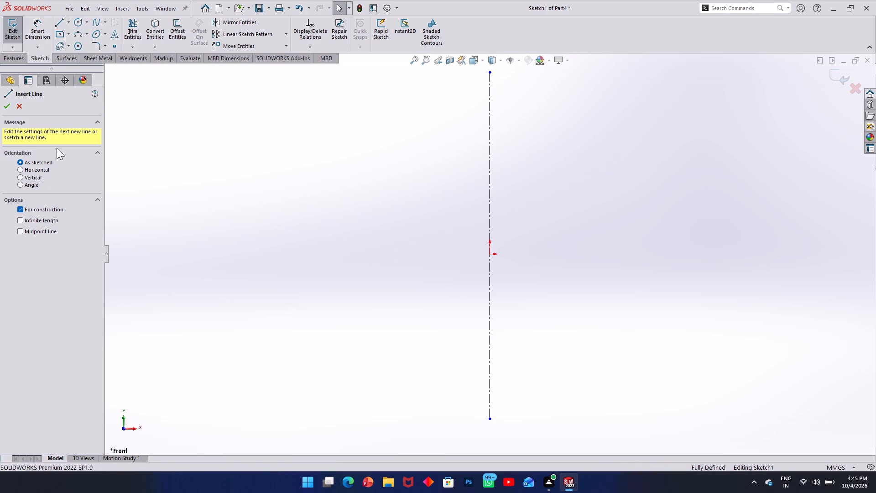
pyautogui.click(174, 252)
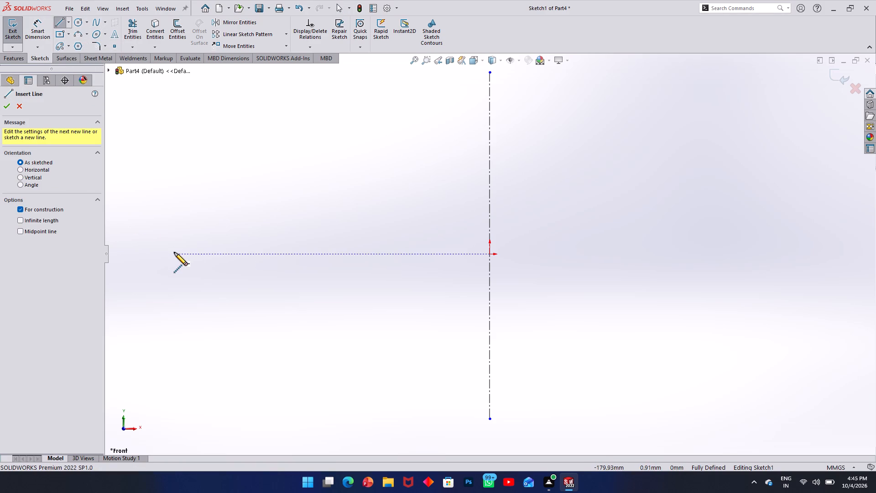
pyautogui.click(806, 252)
pyautogui.press('Escape')
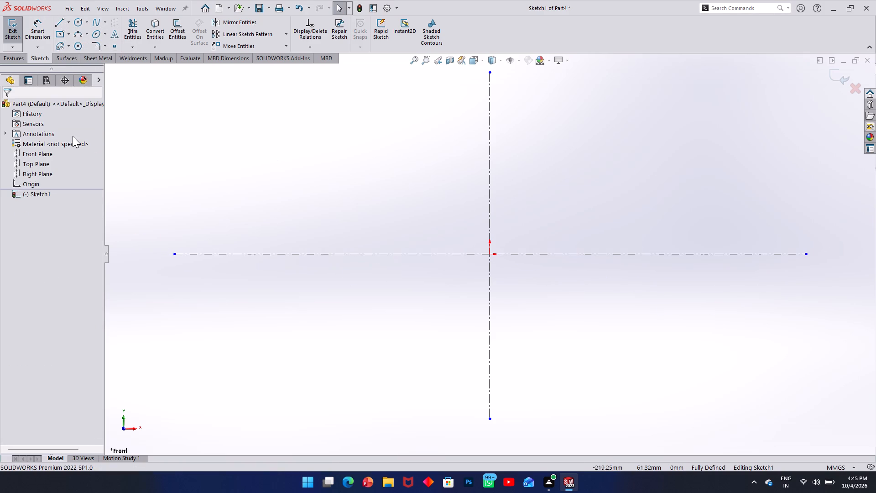
# Sketch a six-sided inscribed-circle polygon centred on the origin, with one vertex about 31 mm out on the horizontal centerline.
pyautogui.click(78, 41)
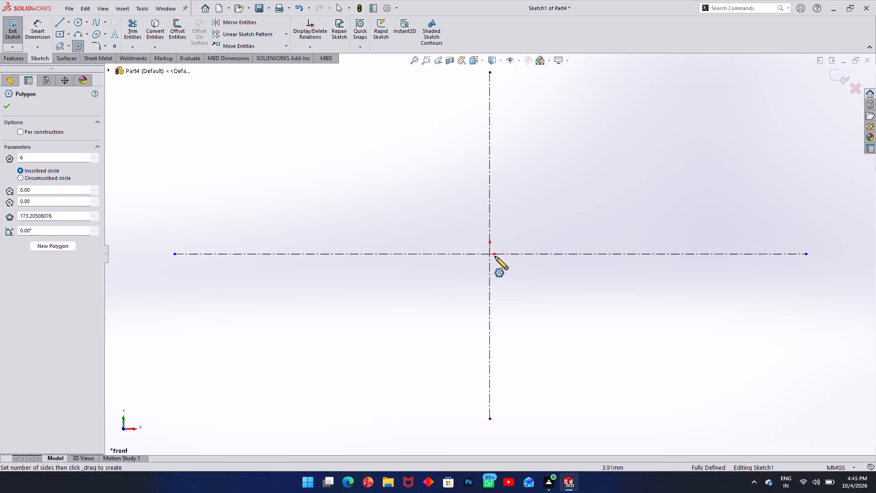
pyautogui.click(490, 254)
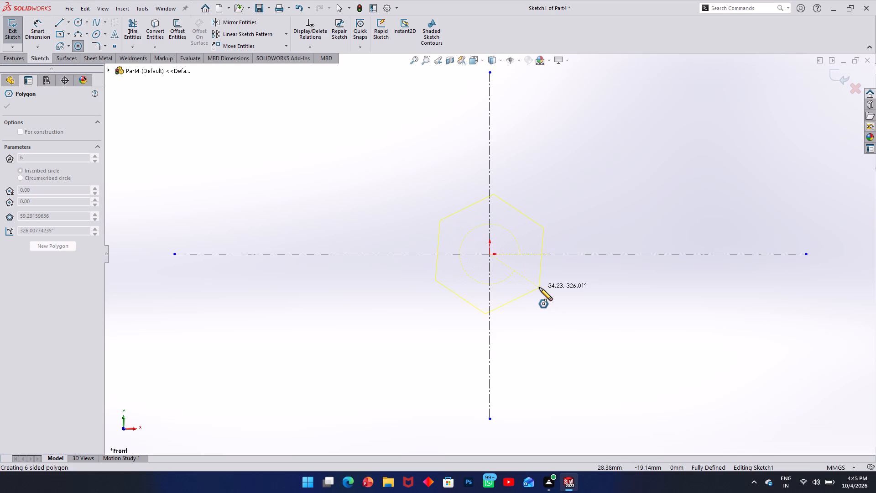
pyautogui.click(543, 254)
pyautogui.press('Escape')
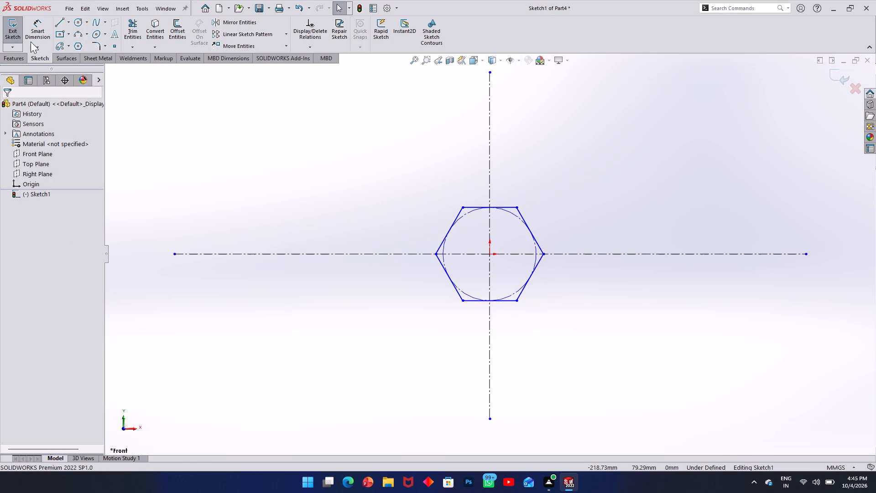
# Dimension the distance between two opposite parallel sides of the hexagon as 25 mm.
pyautogui.click(35, 25)
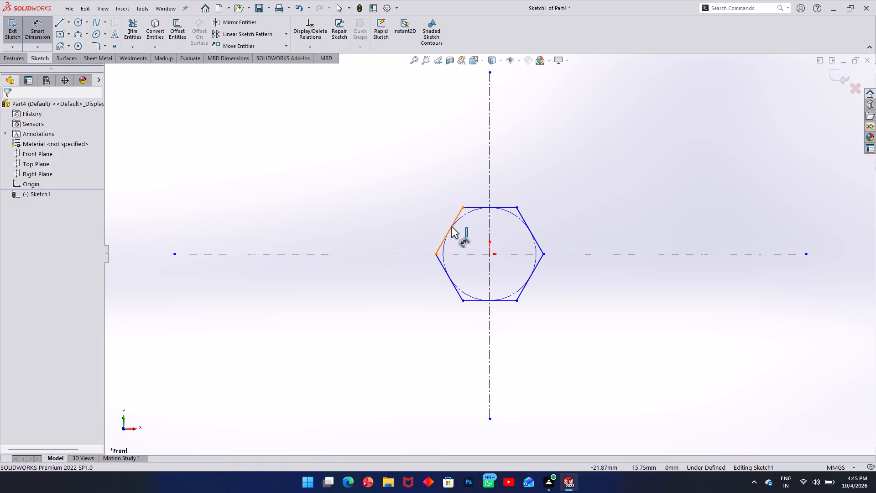
pyautogui.click(452, 282)
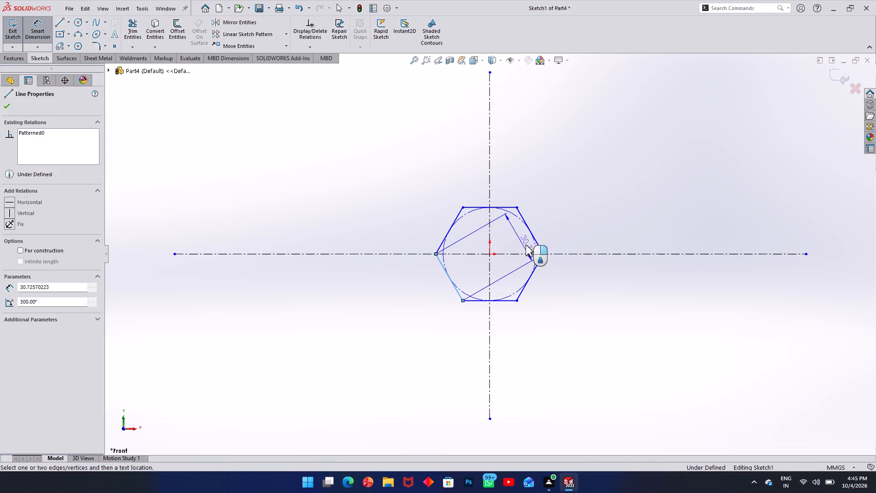
pyautogui.click(533, 236)
pyautogui.click(554, 325)
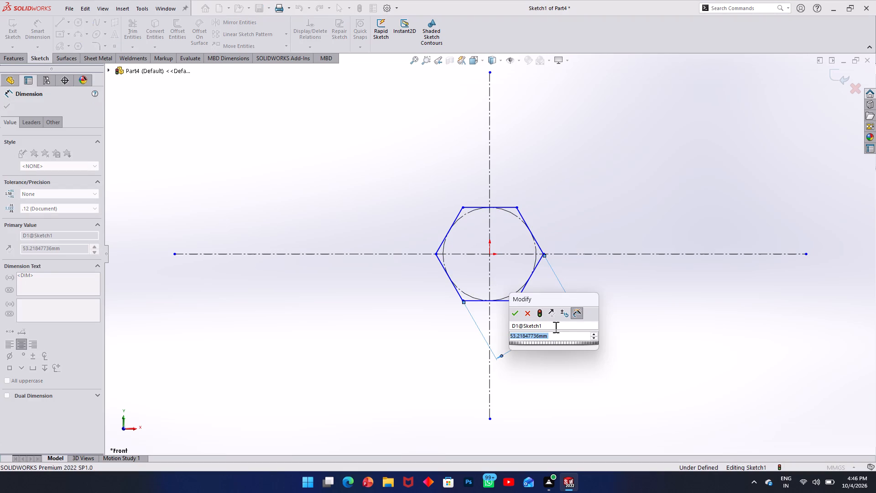
pyautogui.write('25')
pyautogui.press('Return')
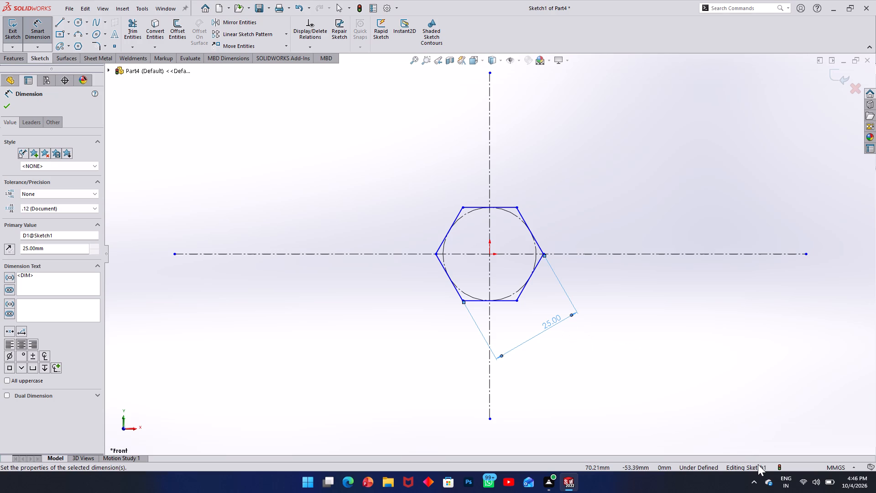
# Close the hexagon sketch and extrude it as a blind boss 10 mm deep.
pyautogui.click(5, 31)
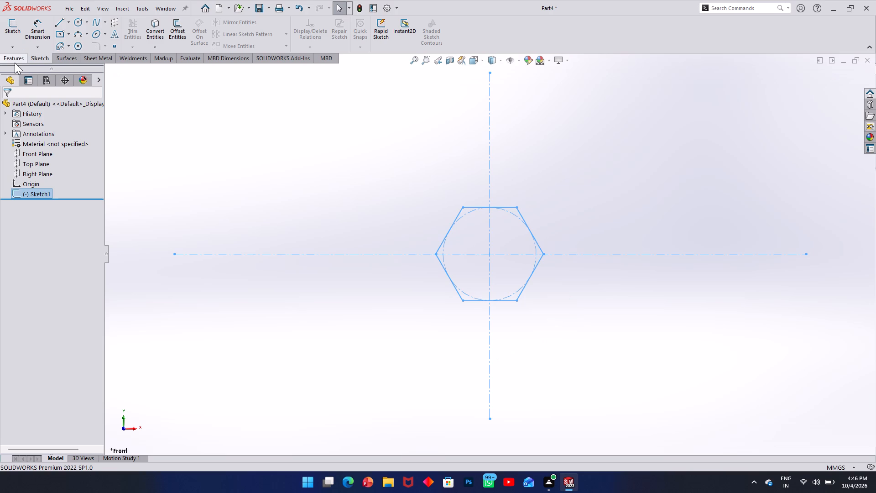
pyautogui.click(13, 60)
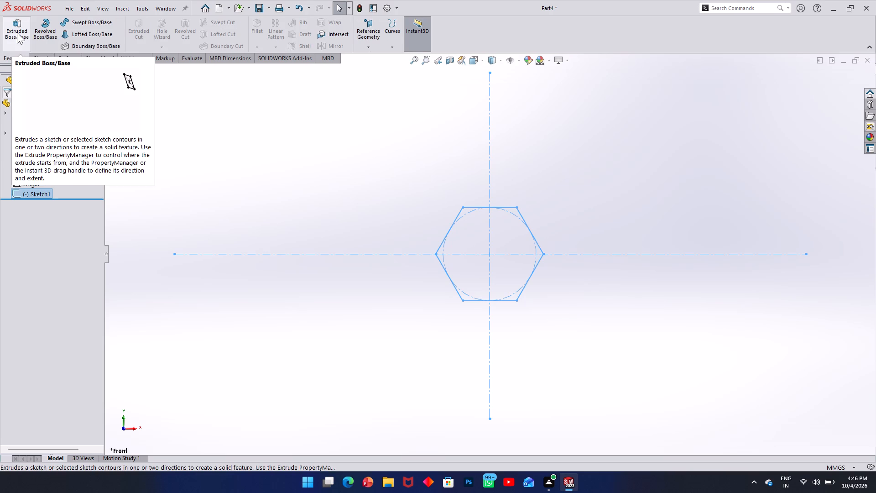
pyautogui.click(17, 32)
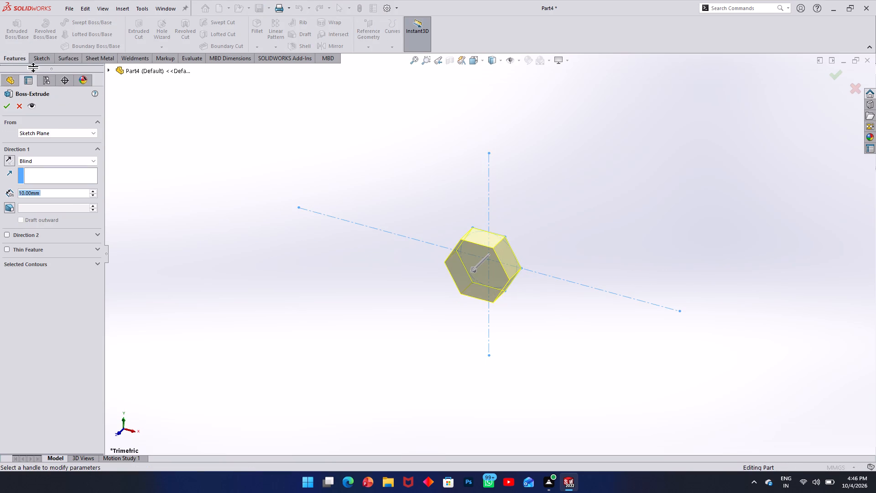
pyautogui.write('10')
pyautogui.press('Return')
pyautogui.click(7, 105)
pyautogui.click(196, 231)
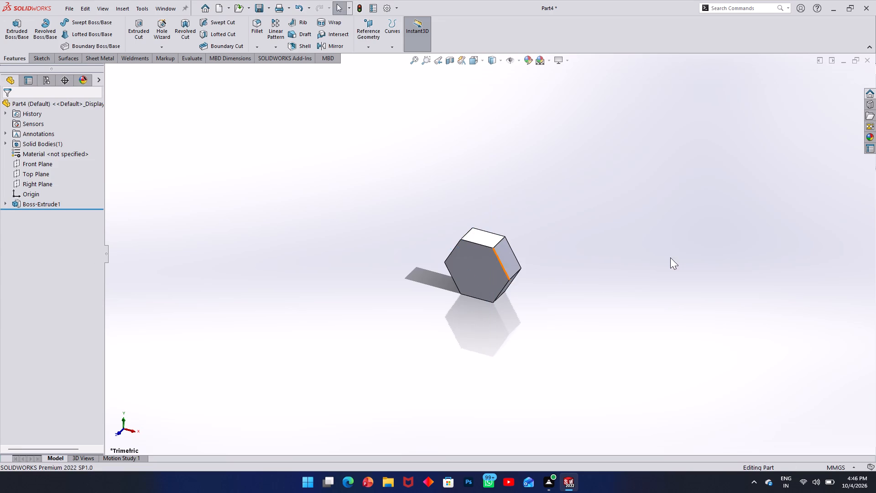
# On the hexagon's back face, sketch a circle centred on the origin, 12.5 mm in radius and touching the flats, and close the sketch.
pyautogui.moveTo(664, 255); pyautogui.dragTo(462, 252, button='middle')
pyautogui.scroll(-1, 663, 255)
pyautogui.click(424, 264)
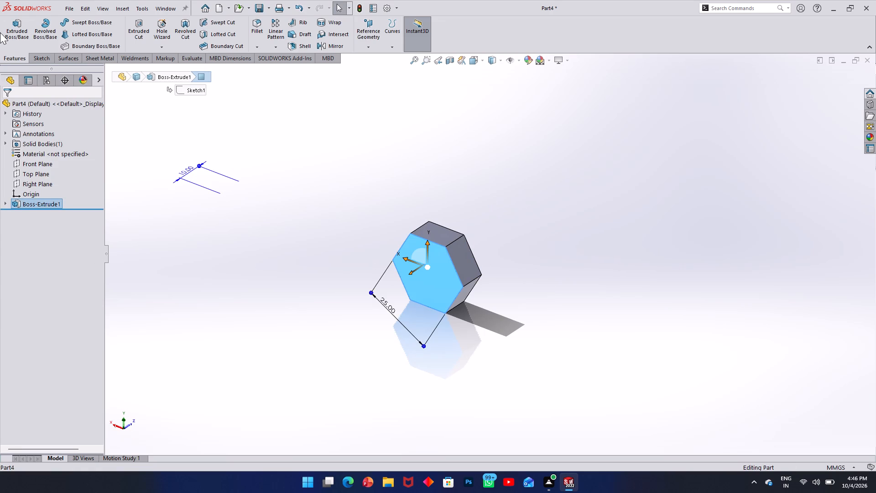
pyautogui.click(31, 58)
pyautogui.click(9, 32)
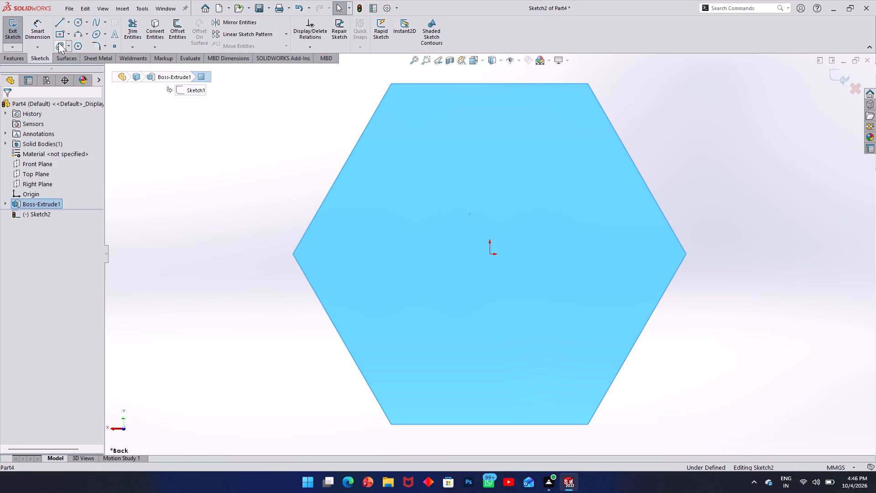
pyautogui.click(79, 26)
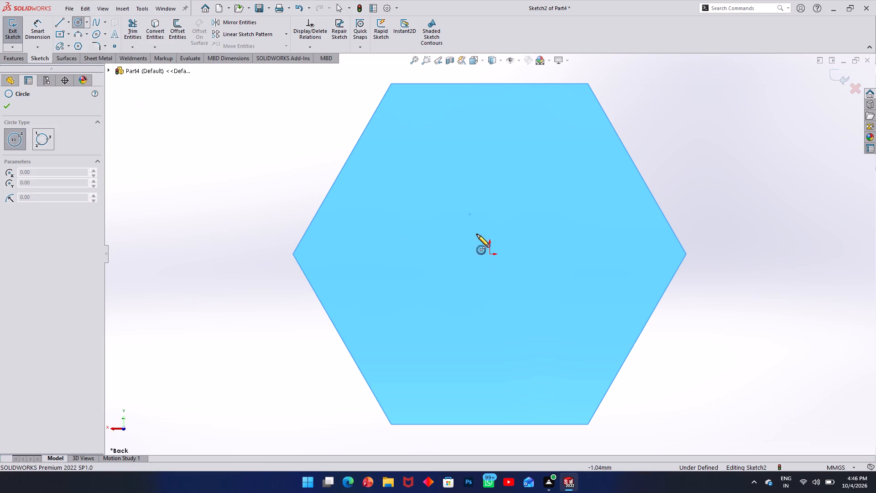
pyautogui.click(490, 254)
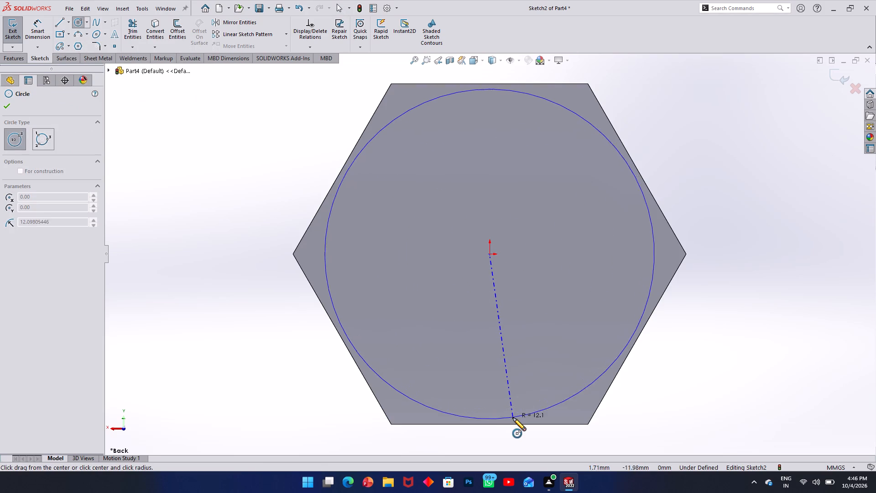
pyautogui.click(512, 426)
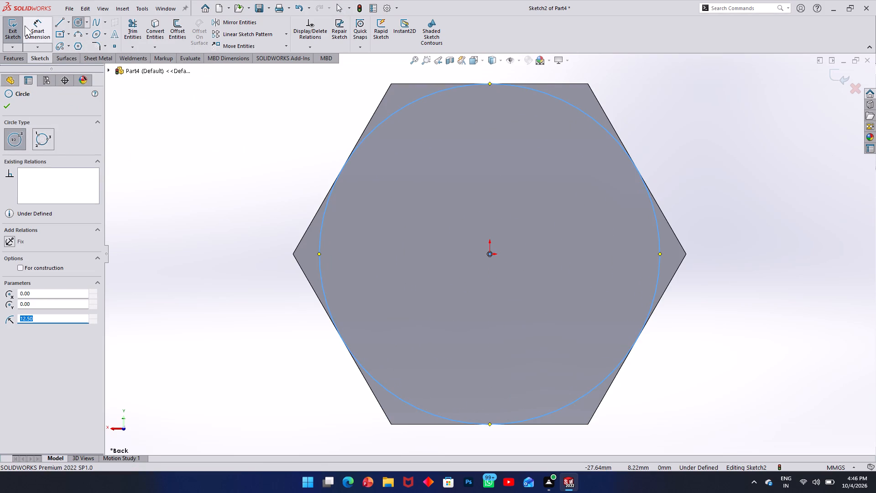
pyautogui.click(15, 23)
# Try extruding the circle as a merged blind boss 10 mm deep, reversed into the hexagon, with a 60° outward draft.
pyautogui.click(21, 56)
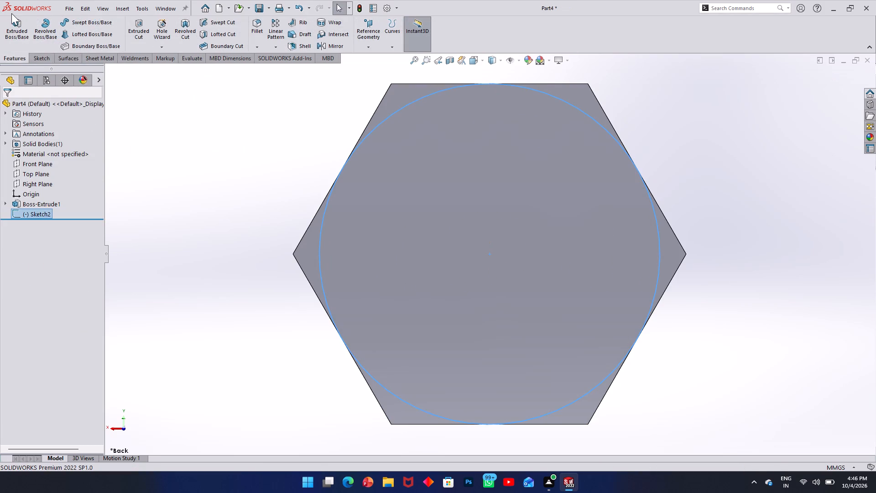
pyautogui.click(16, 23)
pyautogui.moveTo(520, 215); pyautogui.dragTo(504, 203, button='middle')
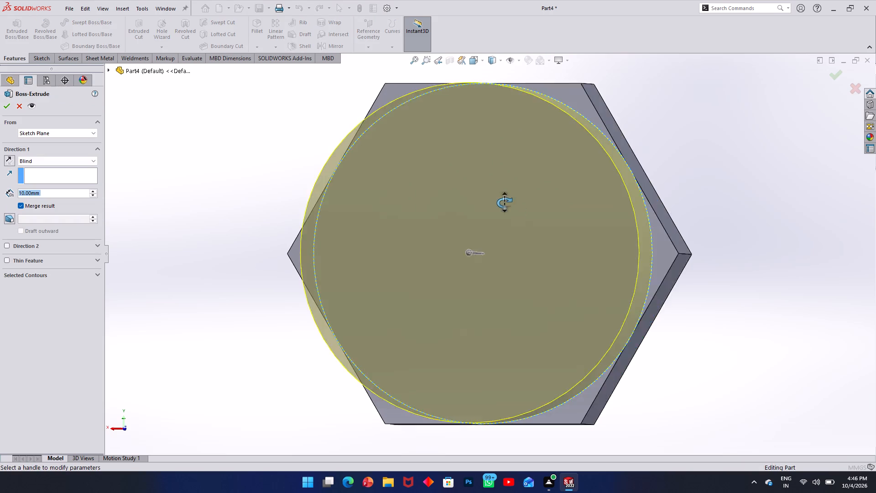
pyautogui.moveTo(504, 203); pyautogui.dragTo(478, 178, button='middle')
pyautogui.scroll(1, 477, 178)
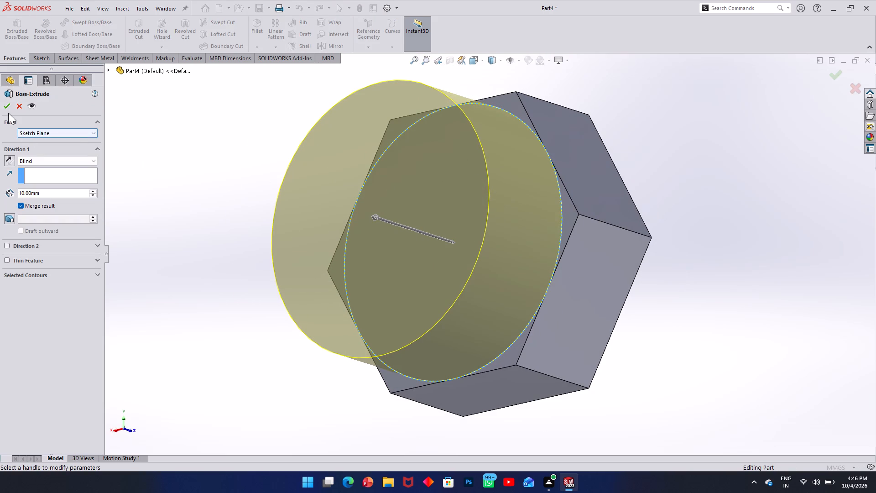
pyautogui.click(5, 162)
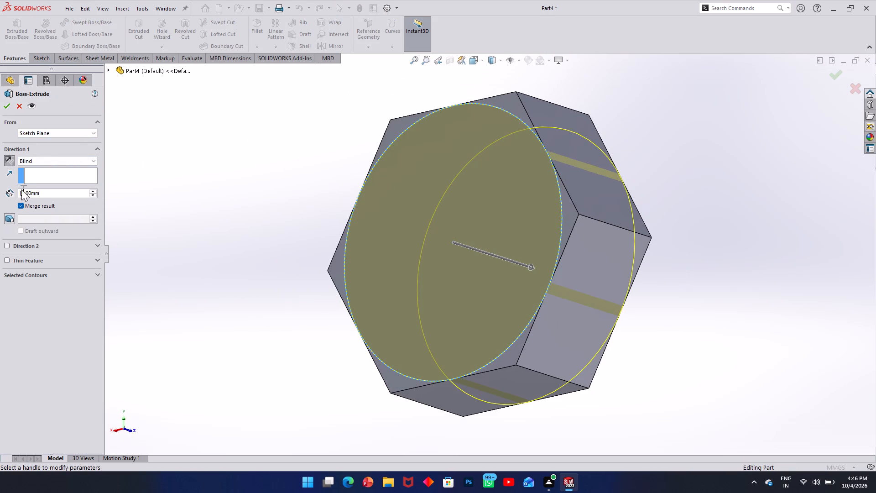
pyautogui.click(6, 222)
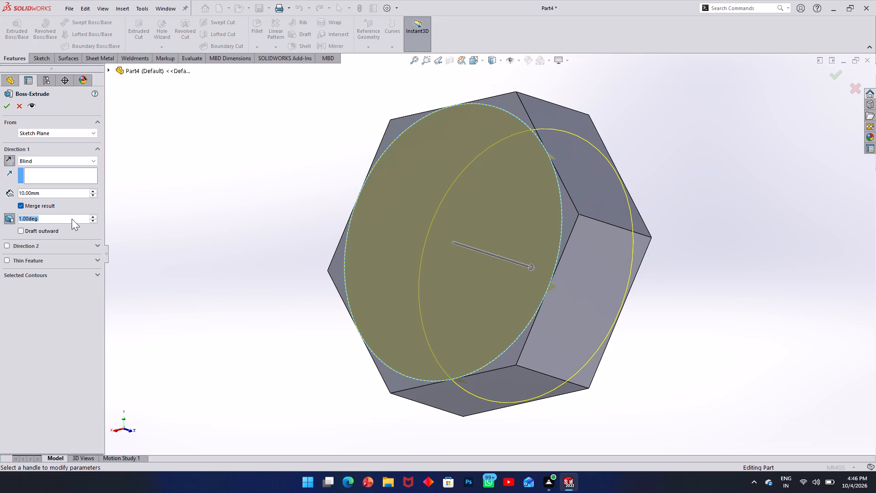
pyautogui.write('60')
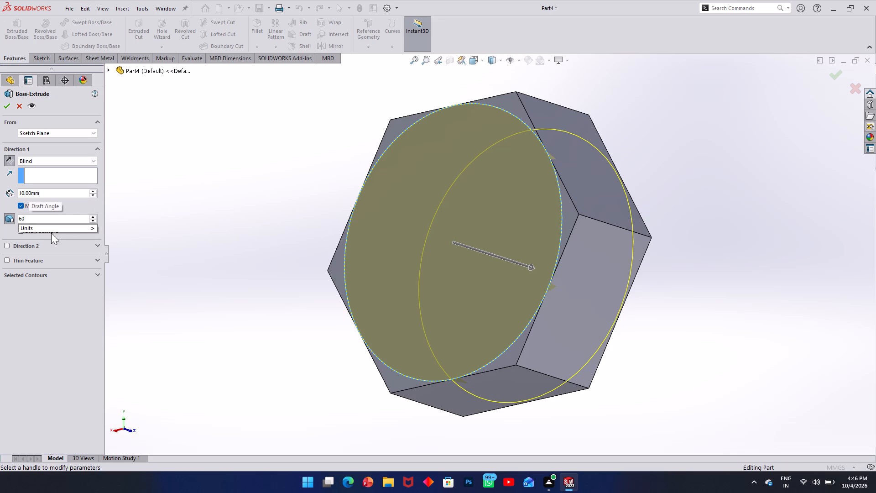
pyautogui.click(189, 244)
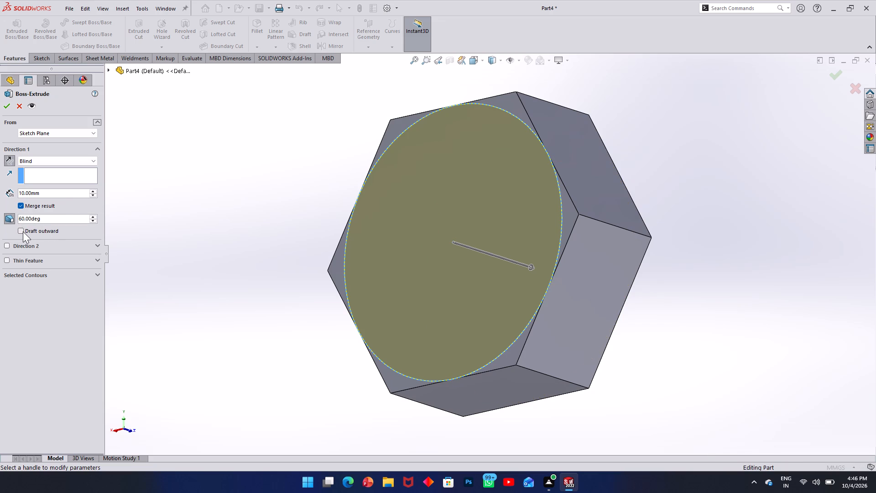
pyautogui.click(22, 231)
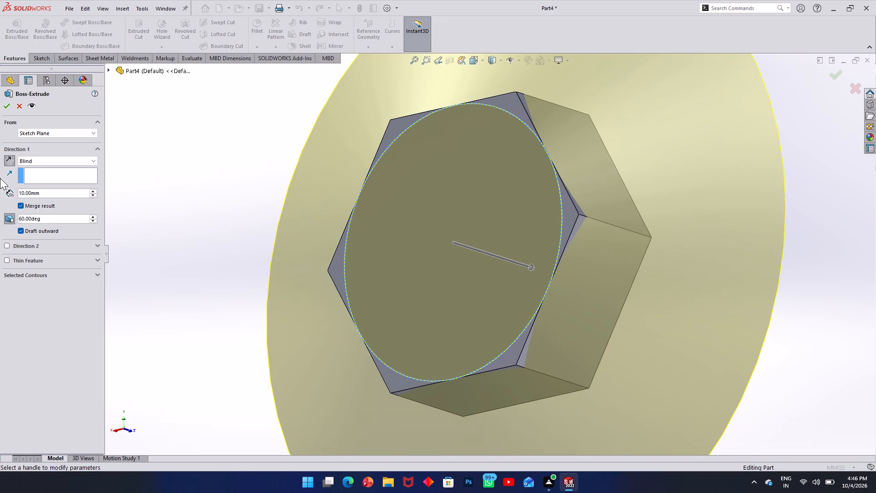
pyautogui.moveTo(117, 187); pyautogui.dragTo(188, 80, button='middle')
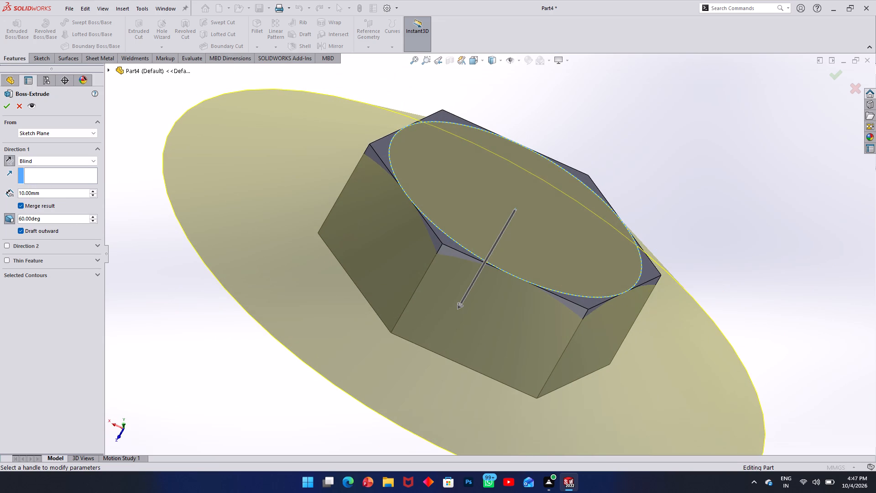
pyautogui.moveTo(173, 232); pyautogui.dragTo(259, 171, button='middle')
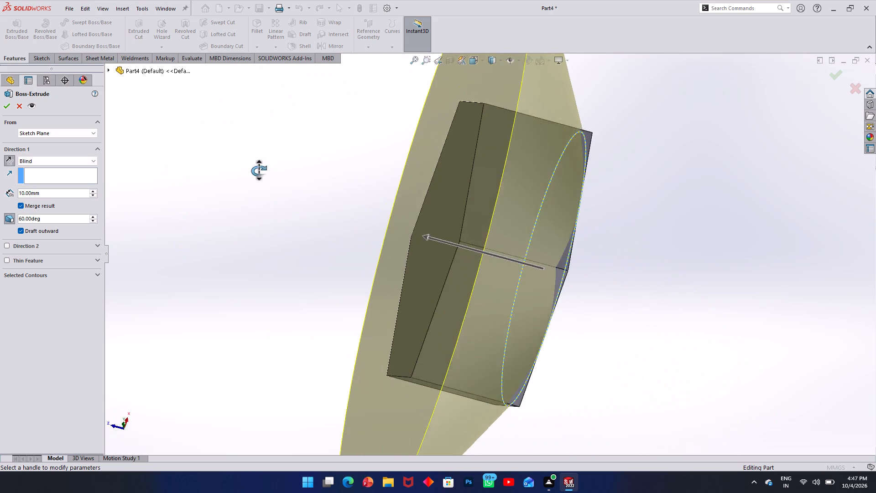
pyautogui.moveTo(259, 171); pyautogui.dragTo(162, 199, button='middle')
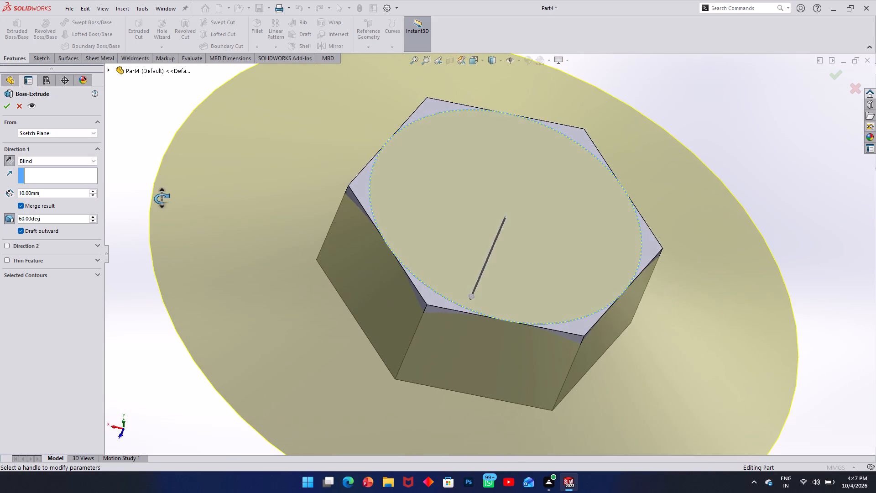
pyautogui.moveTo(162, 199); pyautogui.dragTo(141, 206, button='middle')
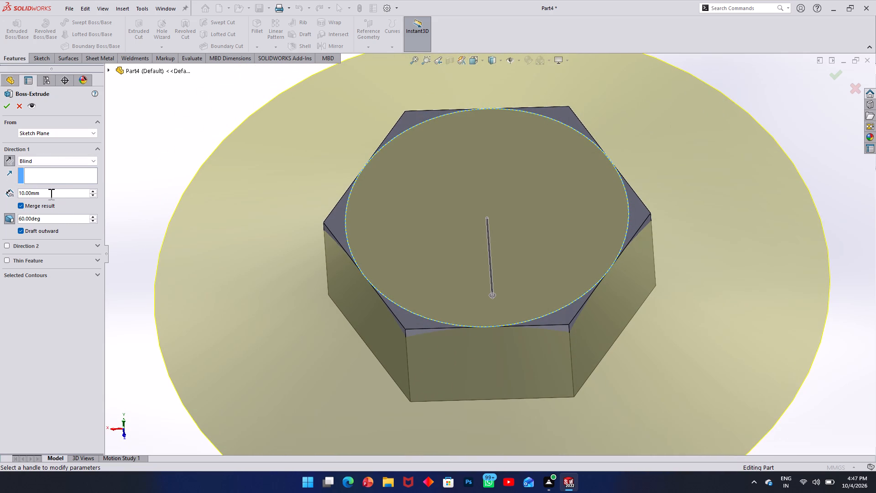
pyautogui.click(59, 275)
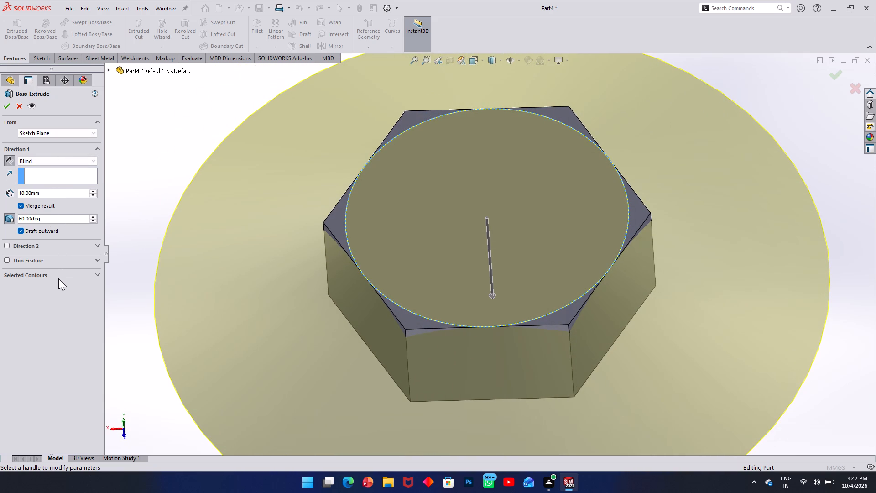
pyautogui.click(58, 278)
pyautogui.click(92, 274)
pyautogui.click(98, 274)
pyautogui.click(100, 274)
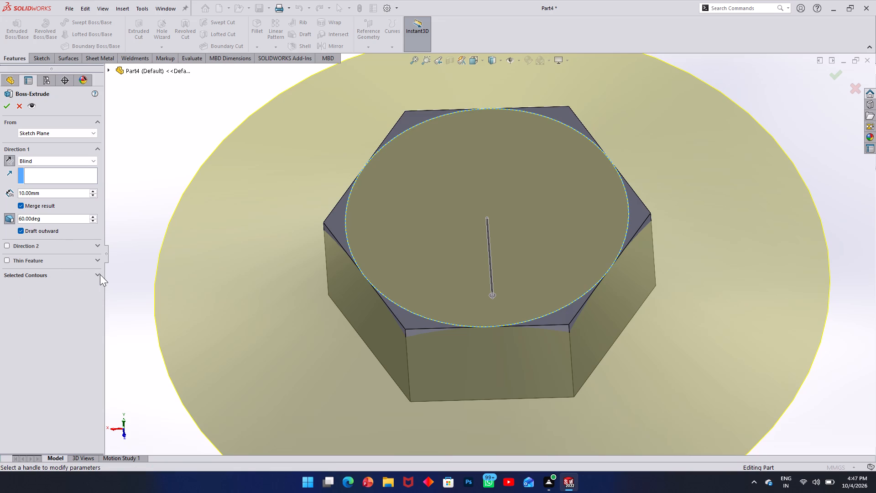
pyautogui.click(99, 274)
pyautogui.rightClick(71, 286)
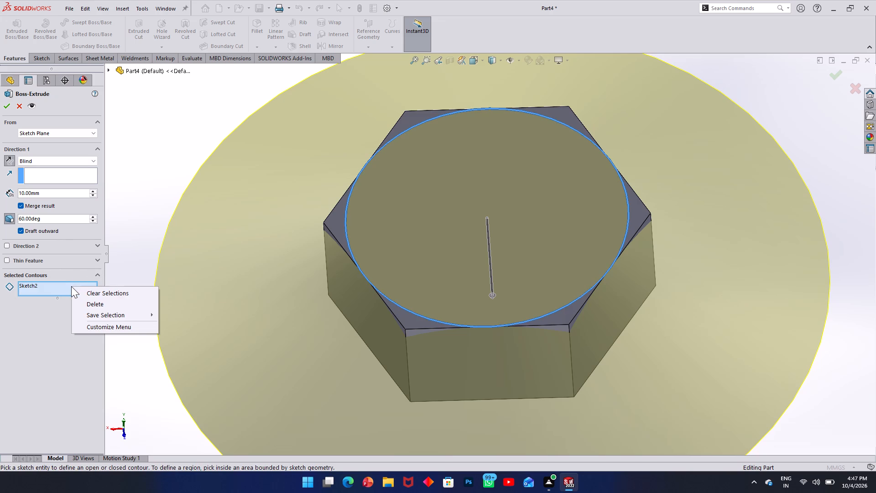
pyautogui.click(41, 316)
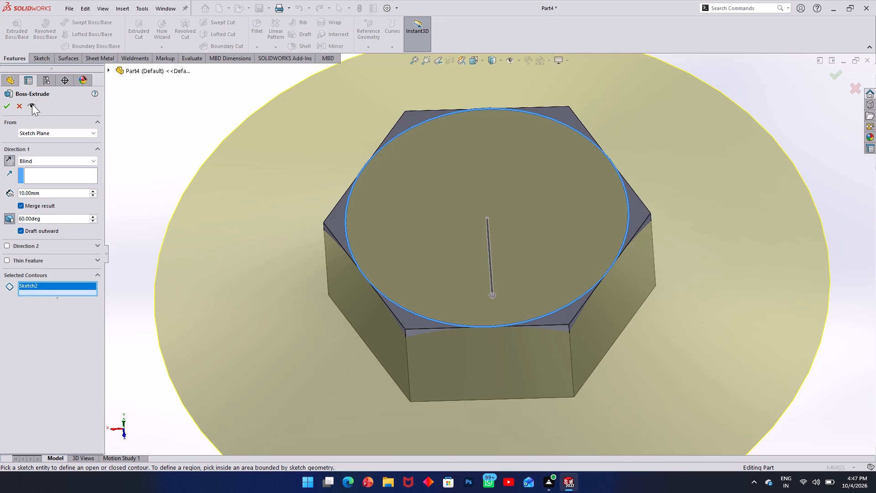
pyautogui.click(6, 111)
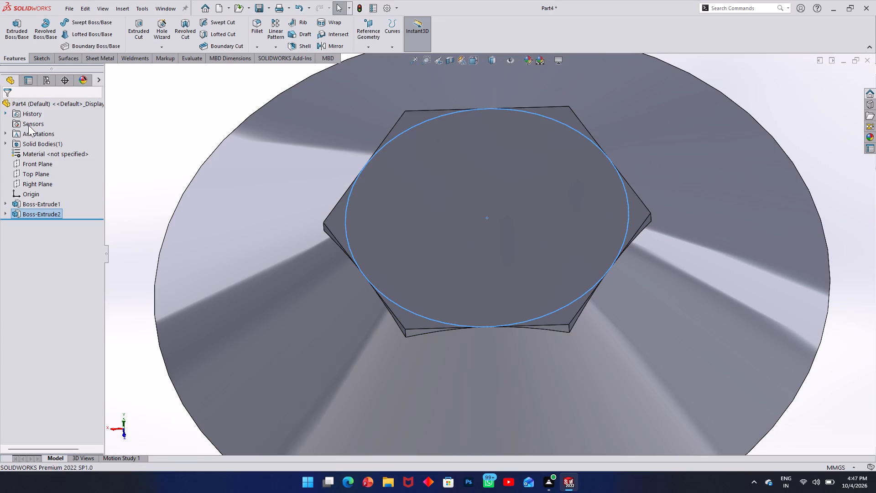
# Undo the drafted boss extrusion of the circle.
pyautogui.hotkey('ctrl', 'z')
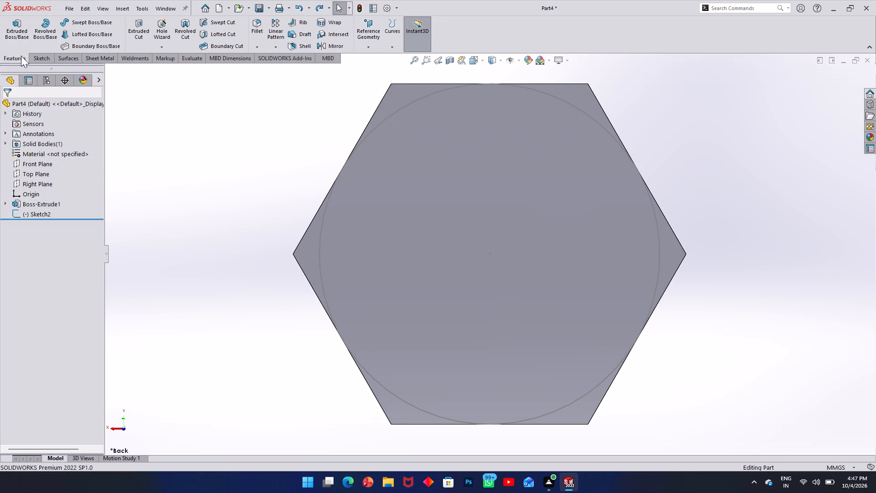
# Chamfer the hexagon's corners with a blind extruded cut of the circle, 10 mm deep, side to cut flipped, with a 60° inward draft.
pyautogui.click(31, 60)
pyautogui.click(18, 62)
pyautogui.click(138, 37)
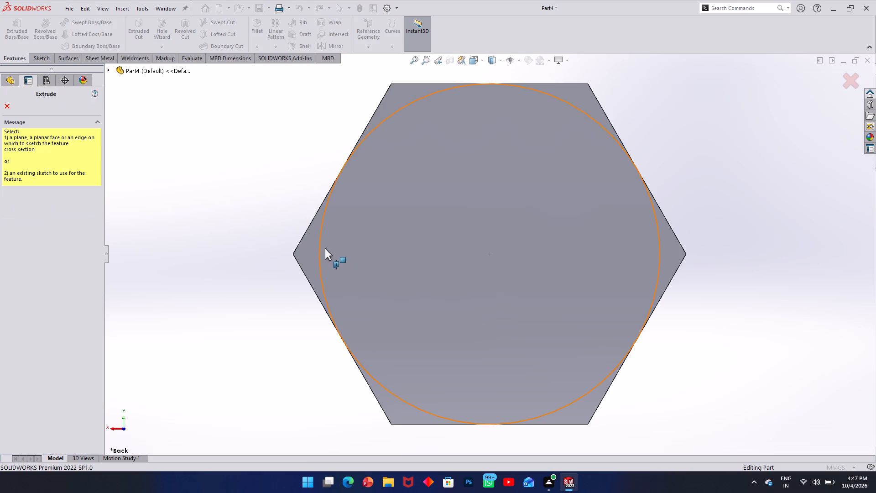
pyautogui.click(320, 242)
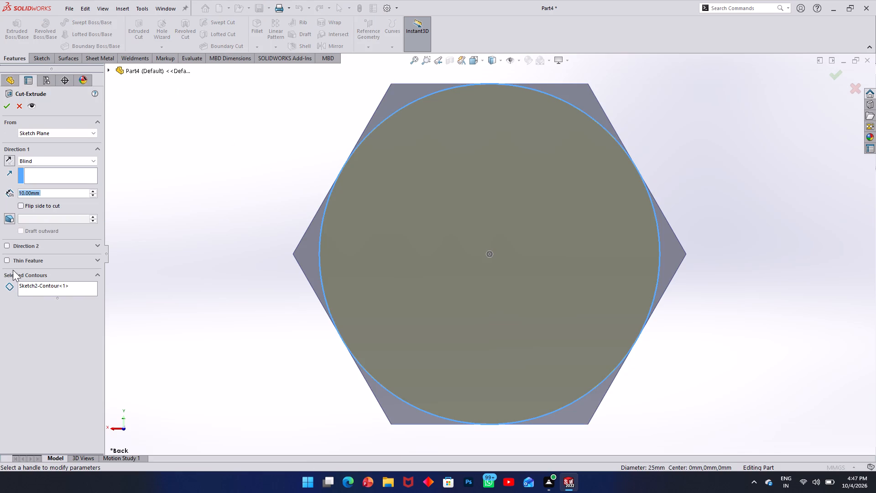
pyautogui.click(20, 204)
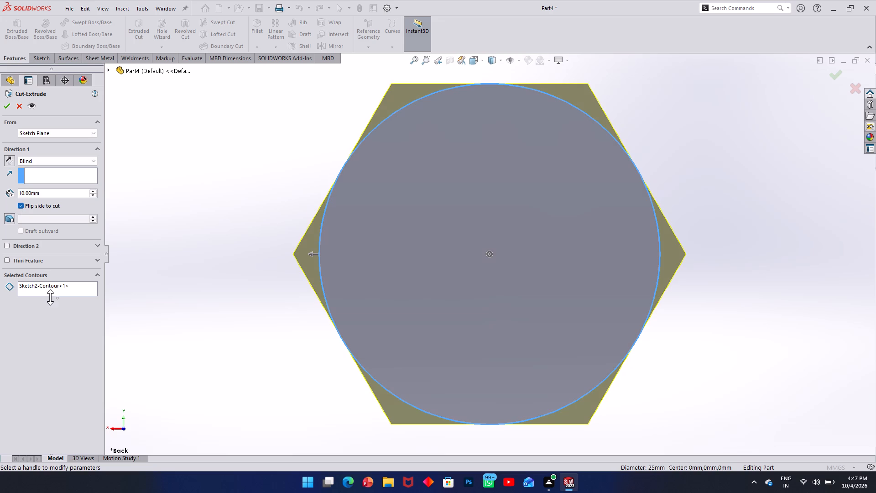
pyautogui.click(15, 220)
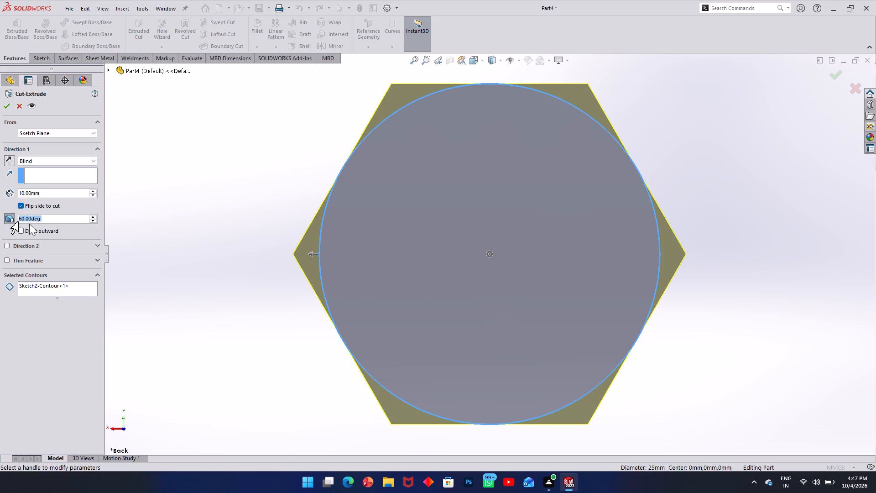
pyautogui.click(22, 231)
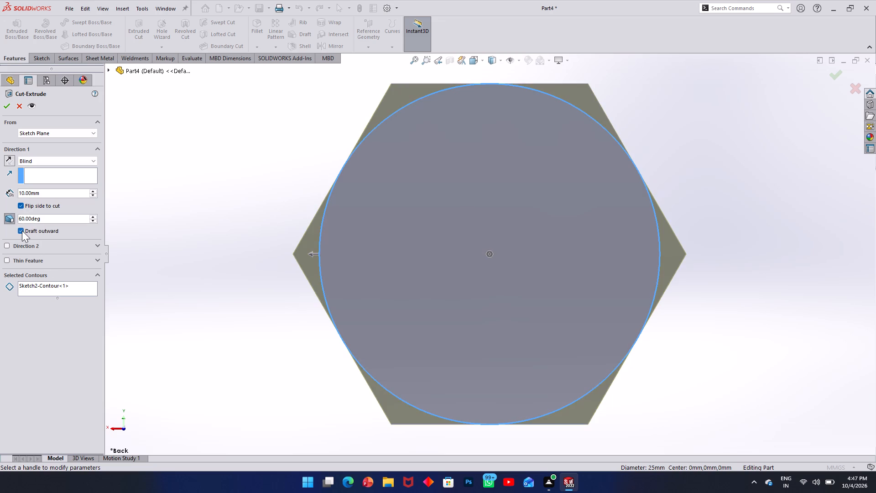
pyautogui.moveTo(230, 232); pyautogui.dragTo(252, 80, button='middle')
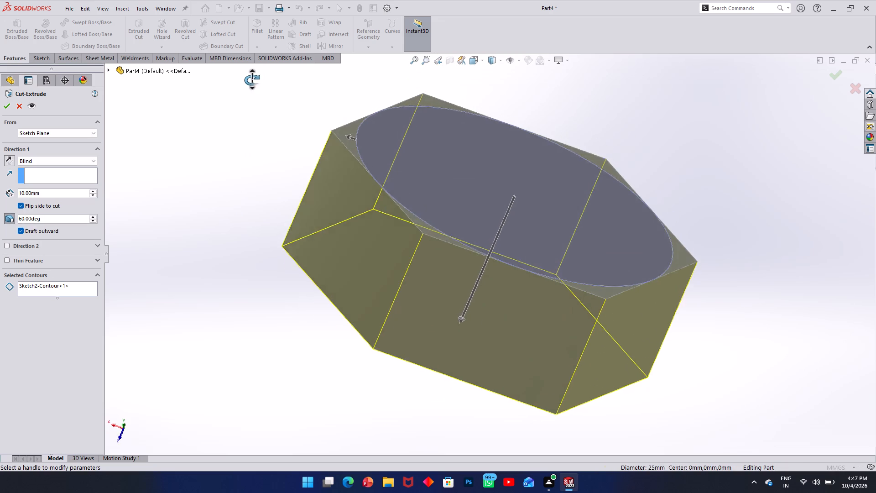
pyautogui.moveTo(252, 80); pyautogui.dragTo(221, 97, button='middle')
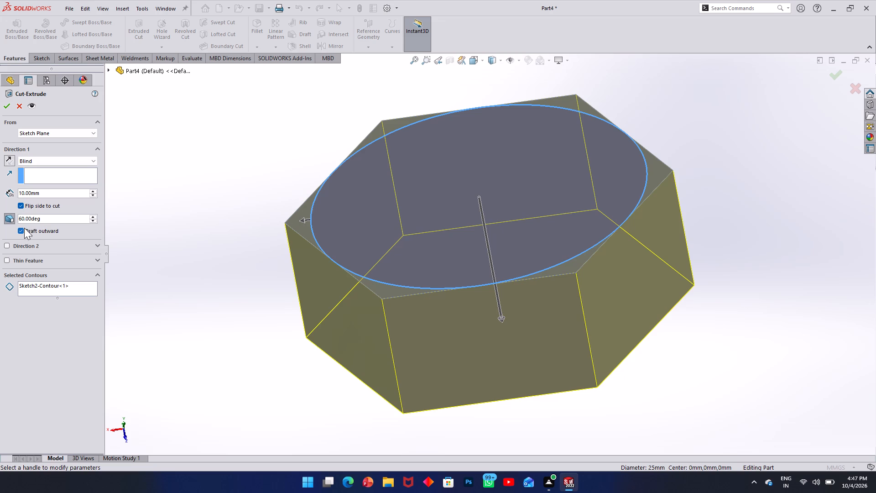
pyautogui.click(19, 232)
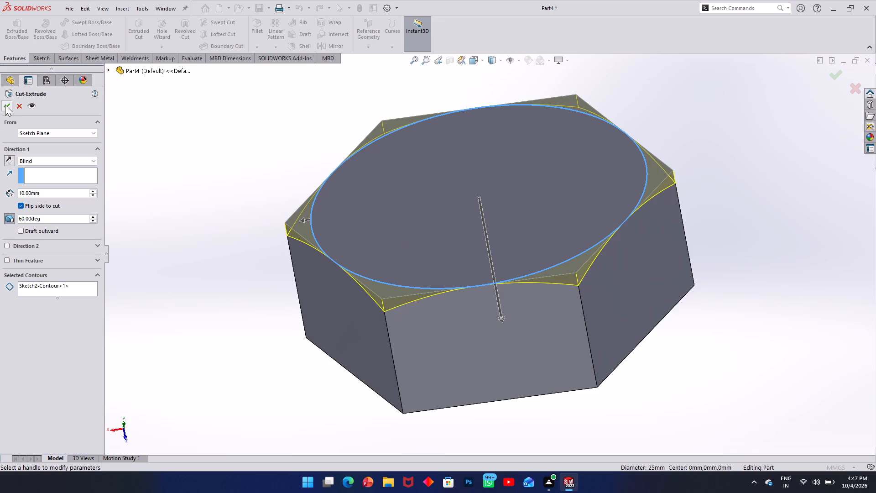
pyautogui.click(5, 105)
pyautogui.click(260, 150)
# Start a sketch on the opposite, unchamfered hexagonal face.
pyautogui.keyDown('ctrl'); pyautogui.moveTo(390, 179); pyautogui.dragTo(402, 228, button='middle'); pyautogui.keyUp('ctrl')
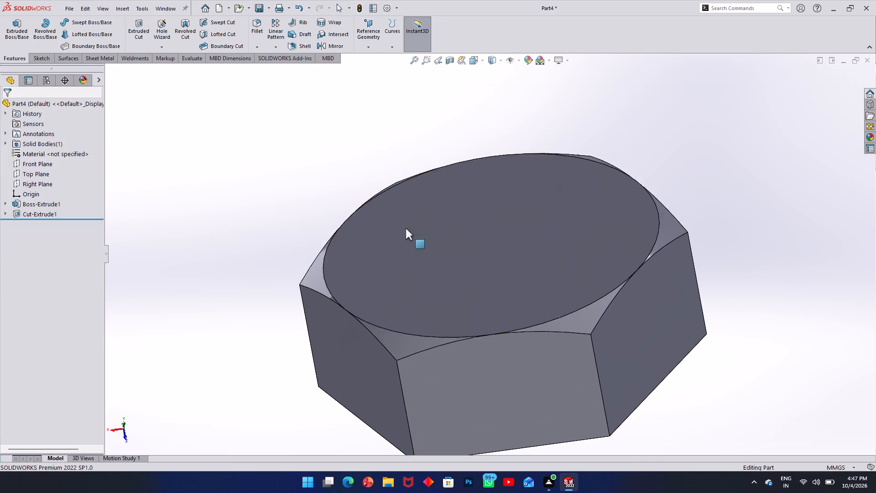
pyautogui.moveTo(464, 232); pyautogui.dragTo(265, 216, button='middle')
pyautogui.click(443, 242)
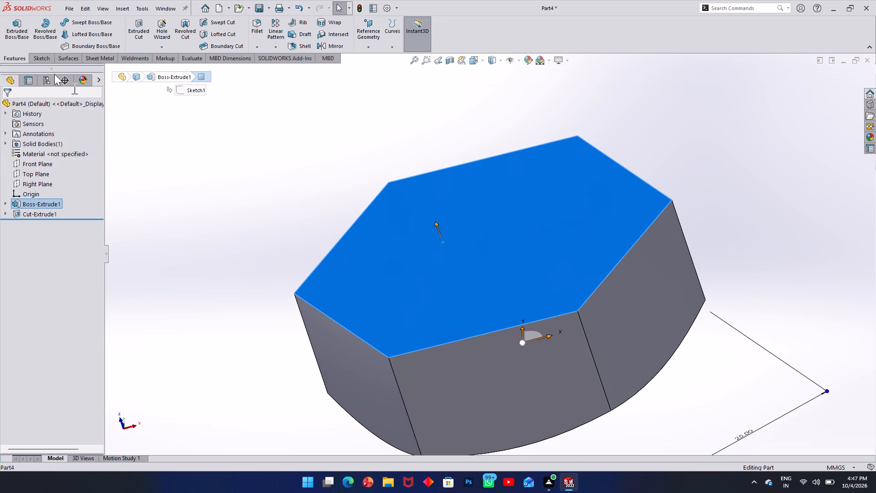
pyautogui.click(33, 59)
pyautogui.click(18, 29)
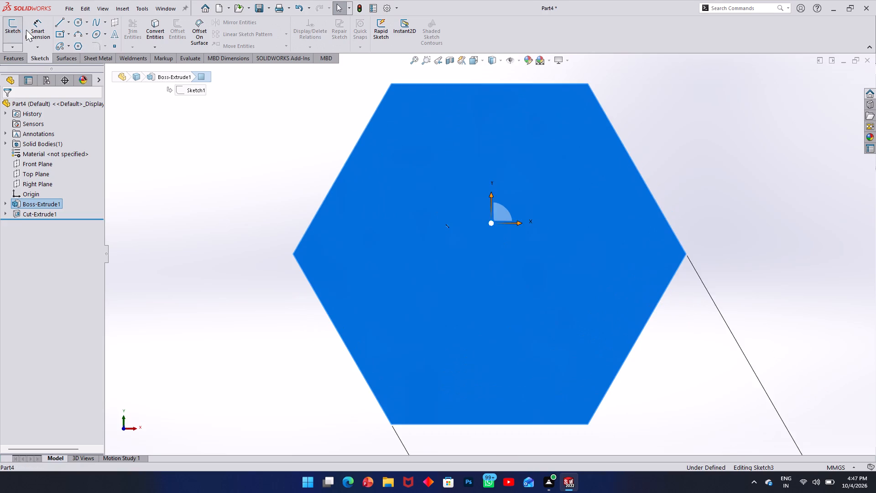
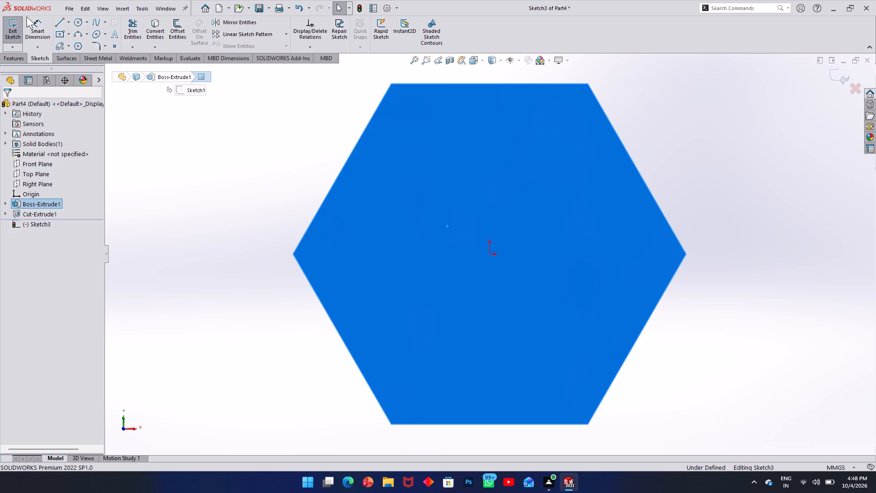
# Sketch a 16 mm diameter circle centred on the origin of the hexagonal face and close the sketch.
pyautogui.click(79, 21)
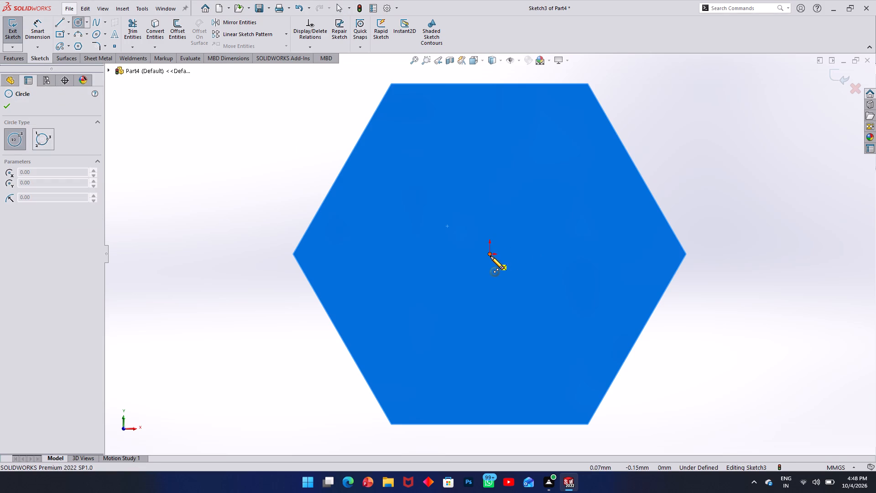
pyautogui.click(490, 256)
pyautogui.click(547, 271)
pyautogui.click(31, 21)
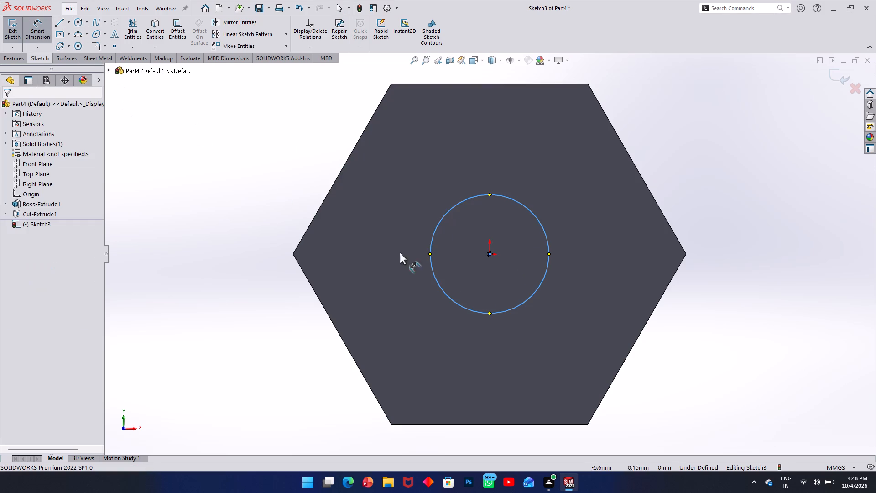
pyautogui.click(542, 281)
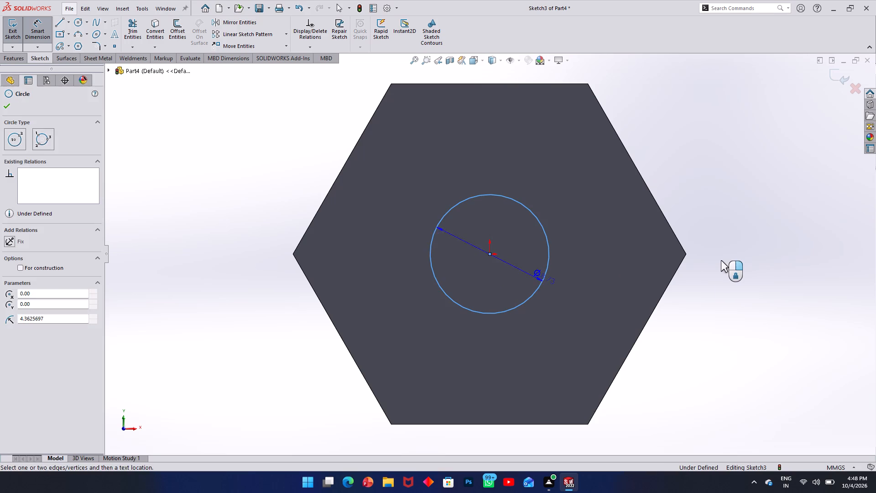
pyautogui.click(729, 258)
pyautogui.write('16')
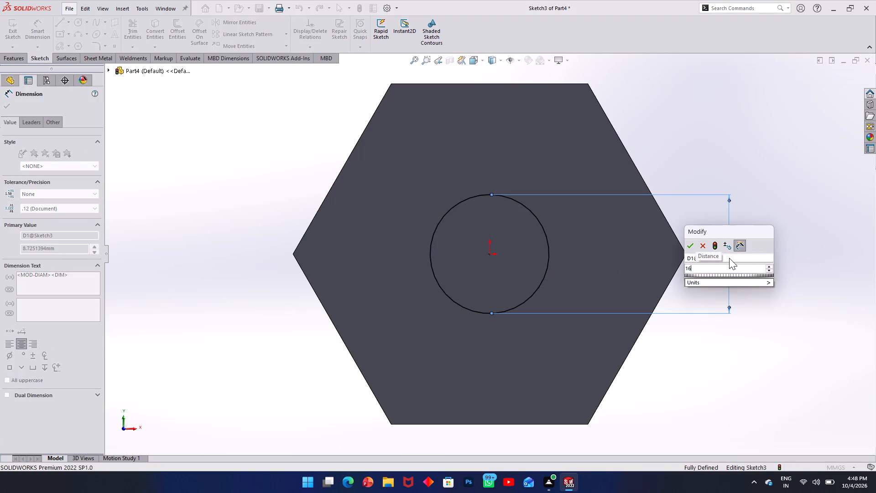
pyautogui.press('Return')
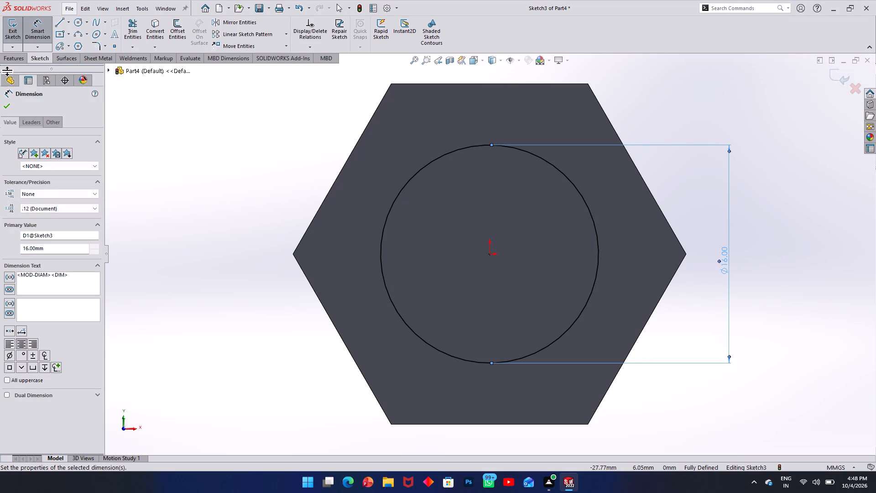
pyautogui.click(9, 33)
# Extrude the circle as a merged blind boss 68 mm long, outward from the hexagonal head.
pyautogui.click(10, 58)
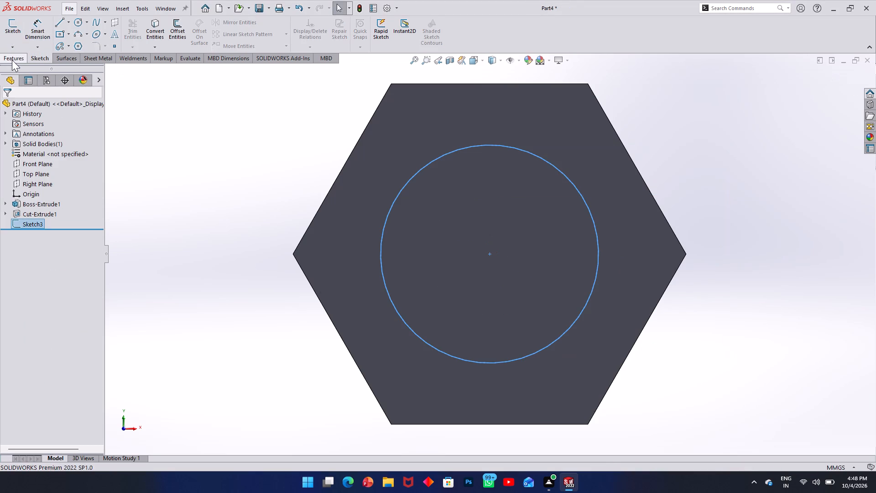
pyautogui.click(16, 35)
pyautogui.moveTo(185, 210); pyautogui.dragTo(273, 205, button='middle')
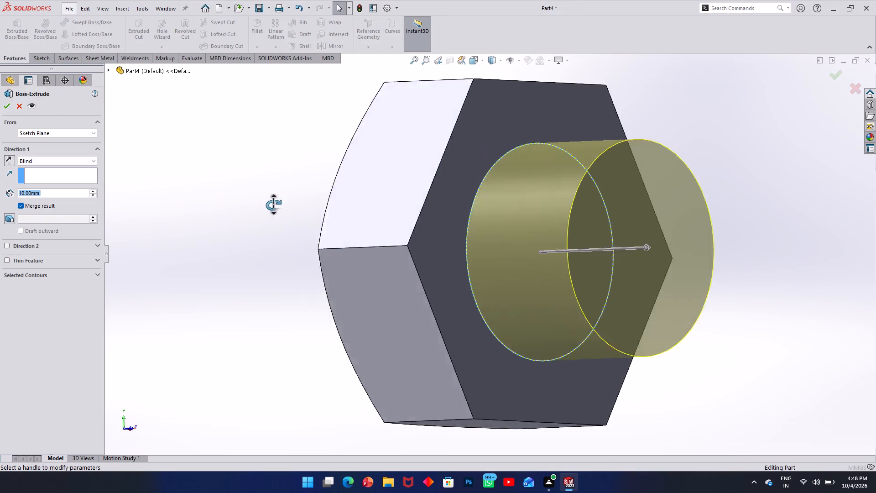
pyautogui.moveTo(273, 205); pyautogui.dragTo(236, 212, button='middle')
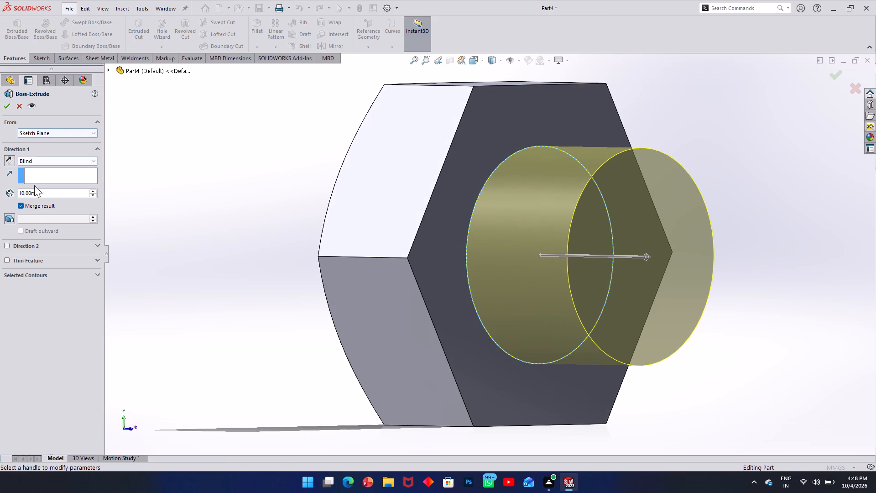
pyautogui.moveTo(43, 193); pyautogui.dragTo(0, 197)
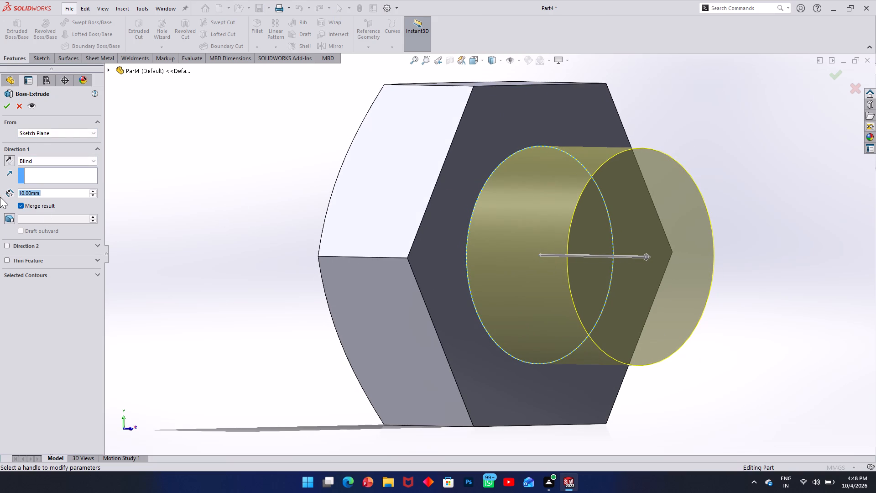
pyautogui.write('68')
pyautogui.press('Return')
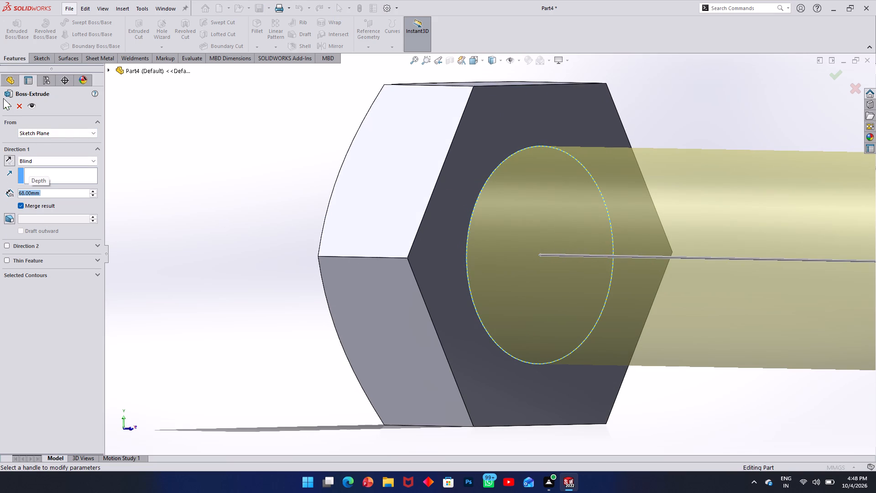
pyautogui.click(3, 102)
pyautogui.click(290, 356)
# Save the part as "nut" in the jack assembly folder.
pyautogui.scroll(4, 372, 326)
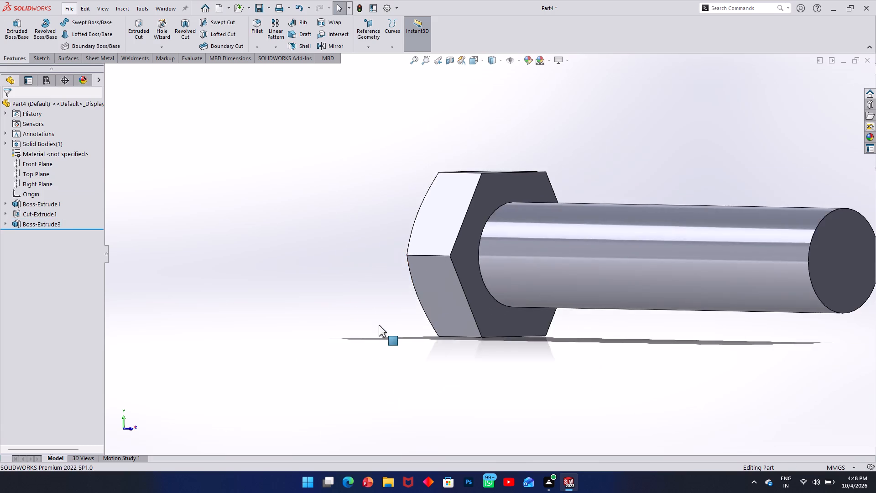
pyautogui.scroll(2, 379, 325)
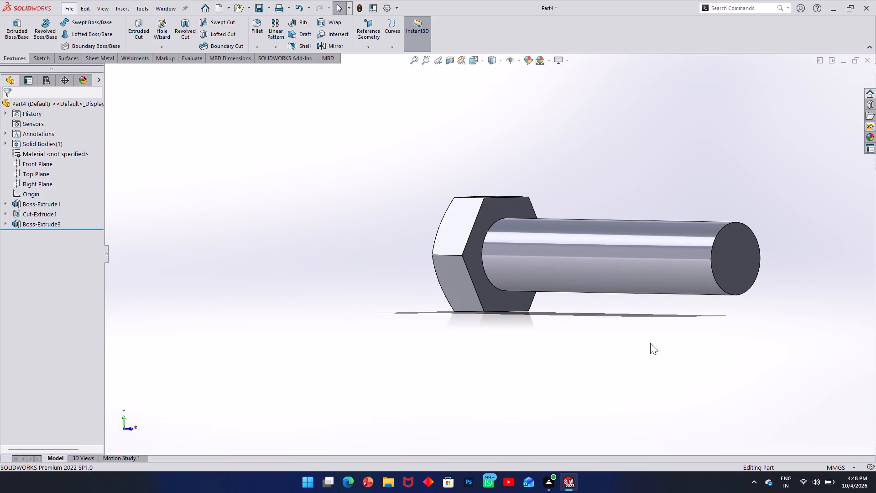
pyautogui.hotkey('ctrl', 's')
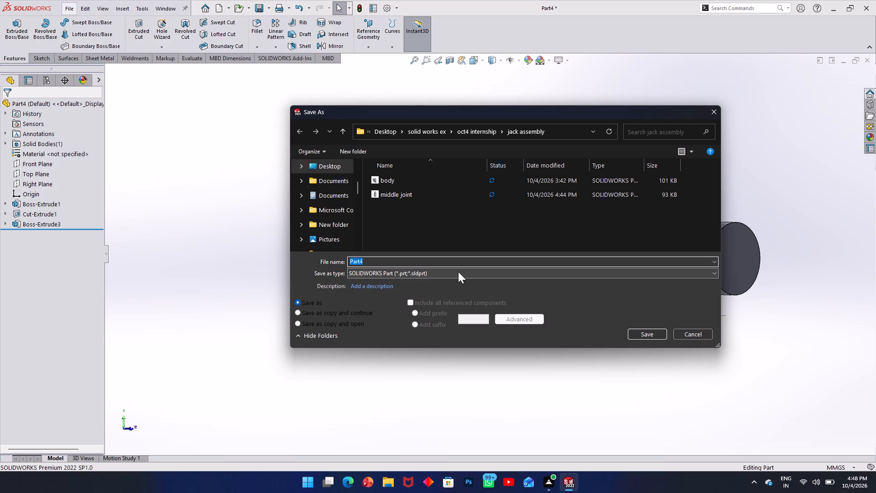
pyautogui.press('BackSpace')
pyautogui.write('nu')
pyautogui.press('t')
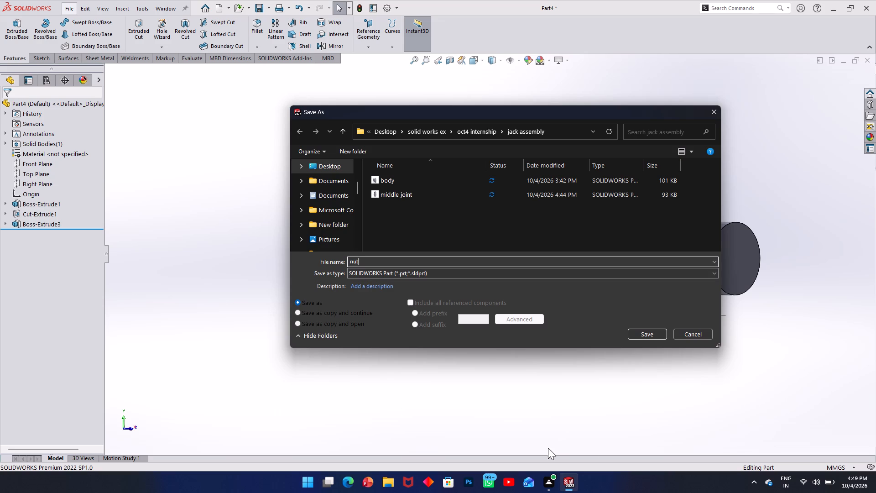
pyautogui.click(658, 334)
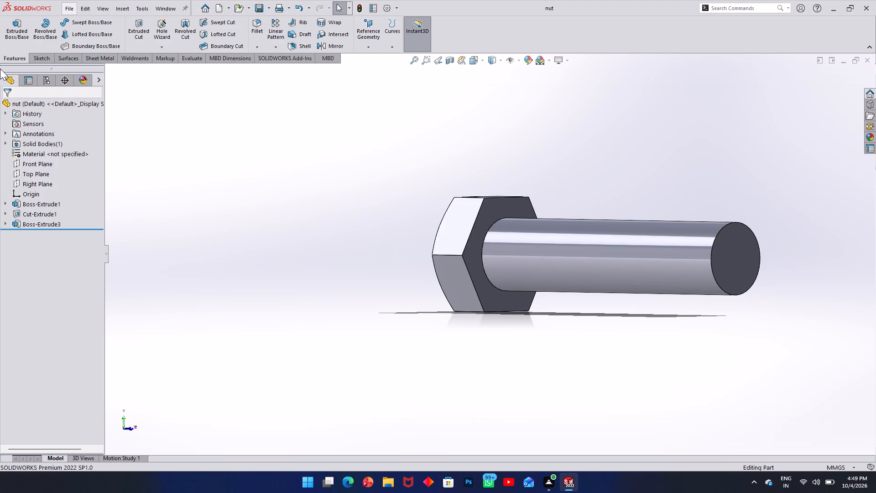
# Create a new part document.
pyautogui.click(71, 11)
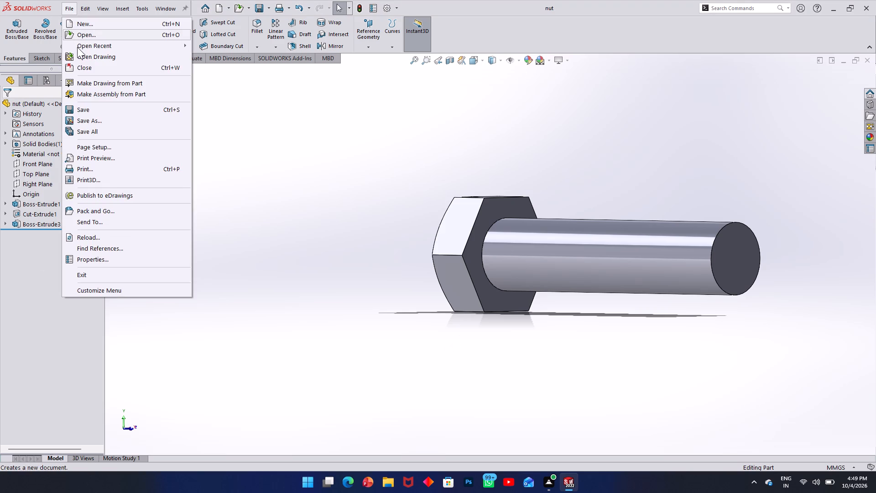
pyautogui.click(85, 24)
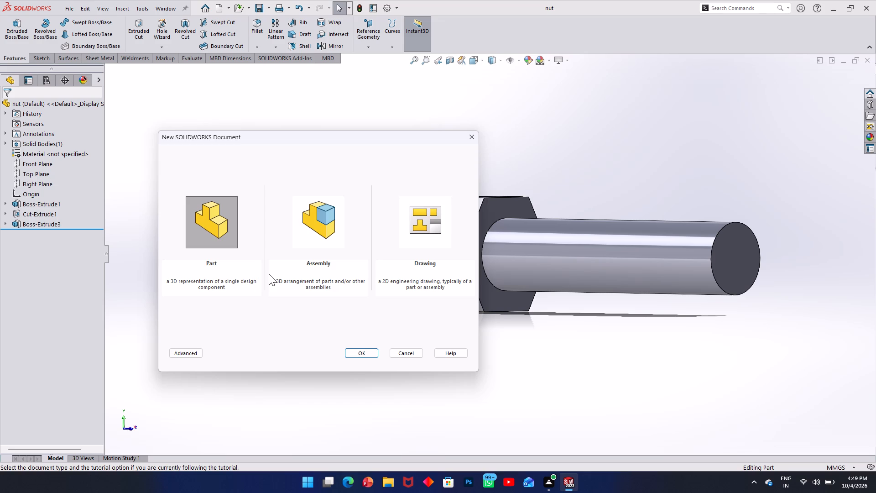
pyautogui.click(358, 354)
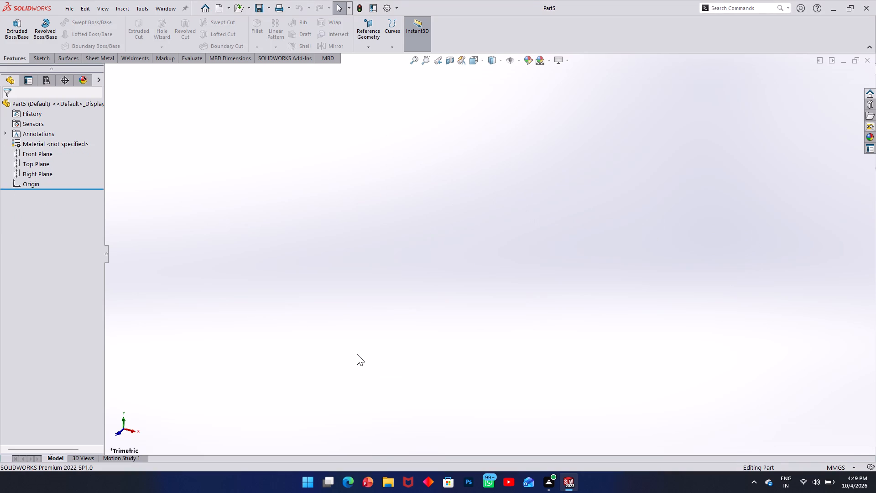
# Start a sketch on the Front Plane and draw vertical and horizontal centerlines crossing at the origin.
pyautogui.click(23, 154)
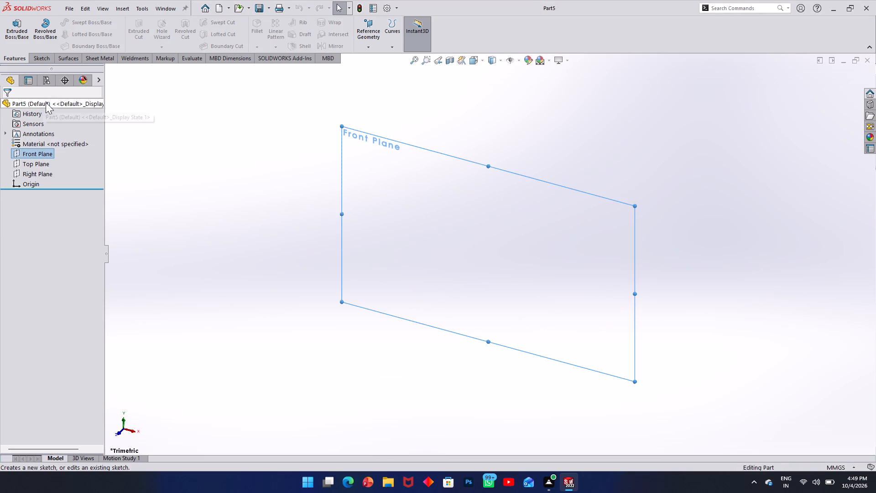
pyautogui.click(43, 61)
pyautogui.click(20, 29)
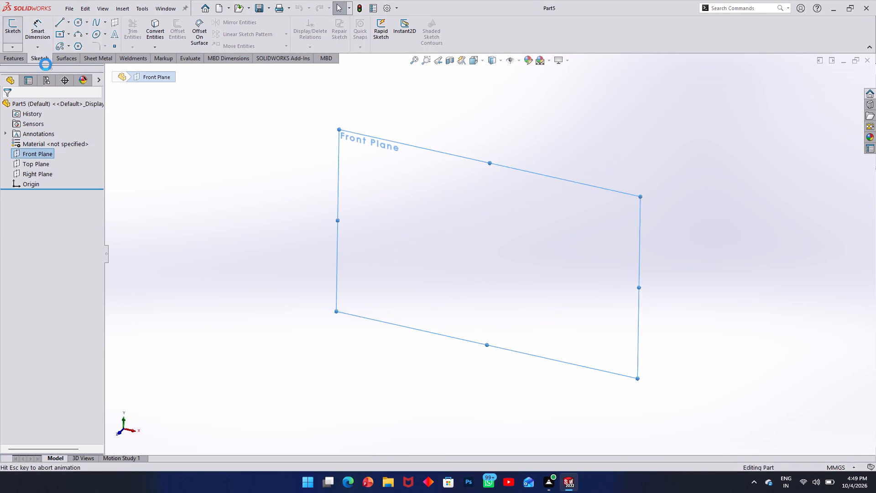
pyautogui.click(72, 21)
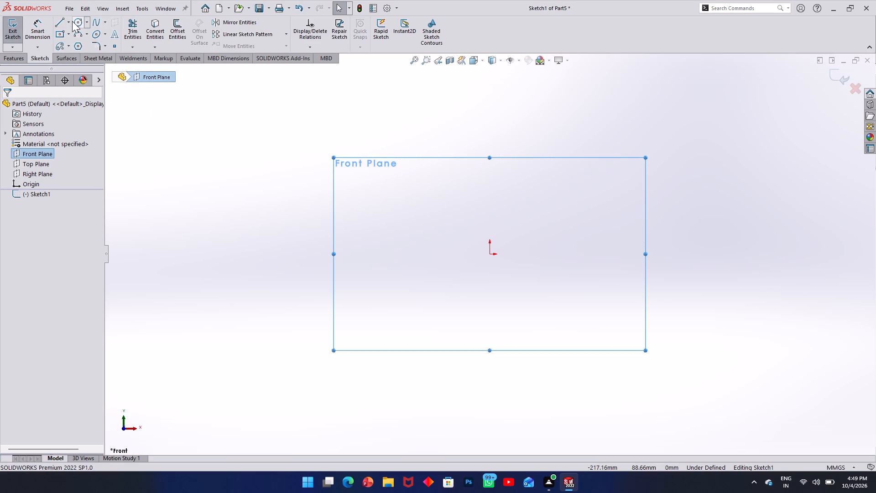
pyautogui.click(67, 21)
pyautogui.click(71, 41)
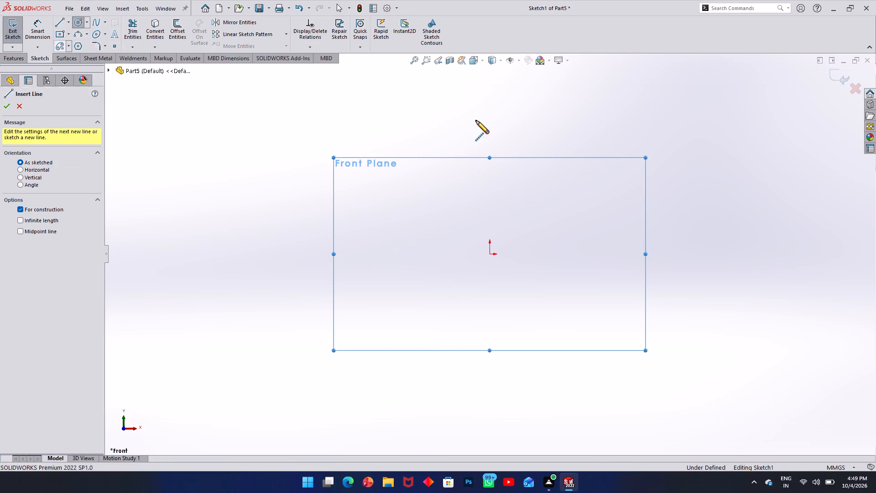
pyautogui.click(490, 75)
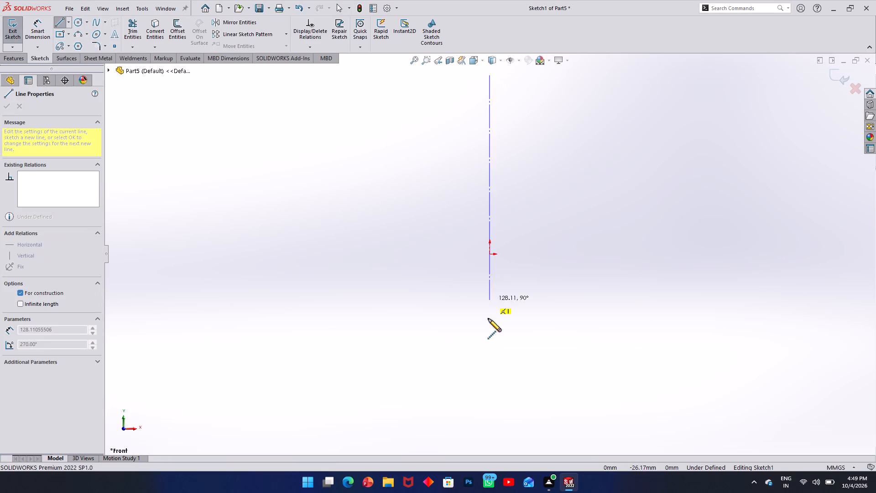
pyautogui.click(490, 412)
pyautogui.press('Escape')
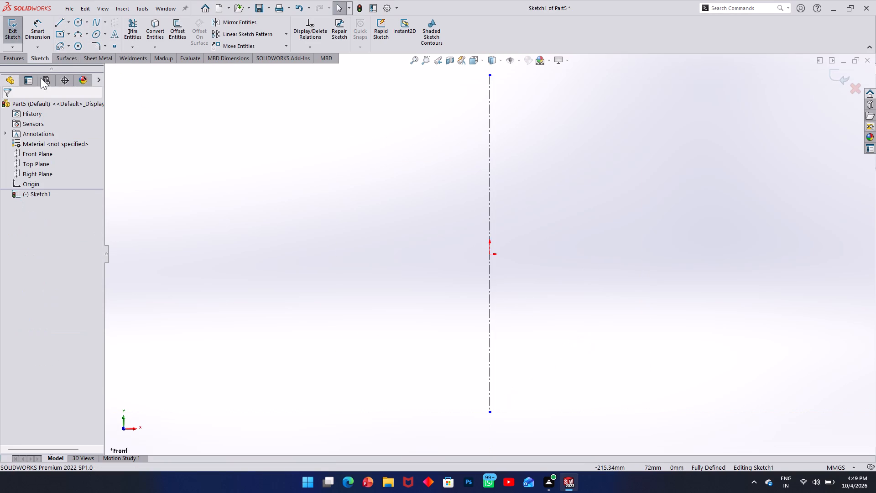
pyautogui.click(70, 27)
pyautogui.click(69, 45)
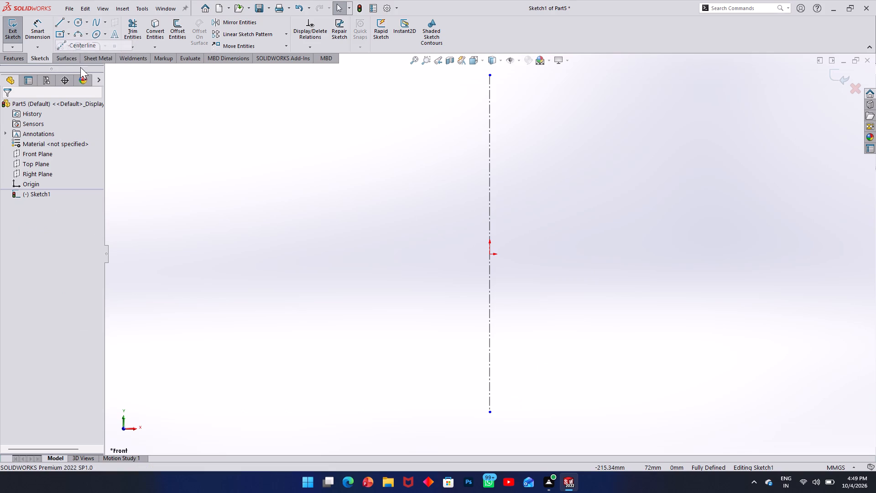
pyautogui.click(763, 254)
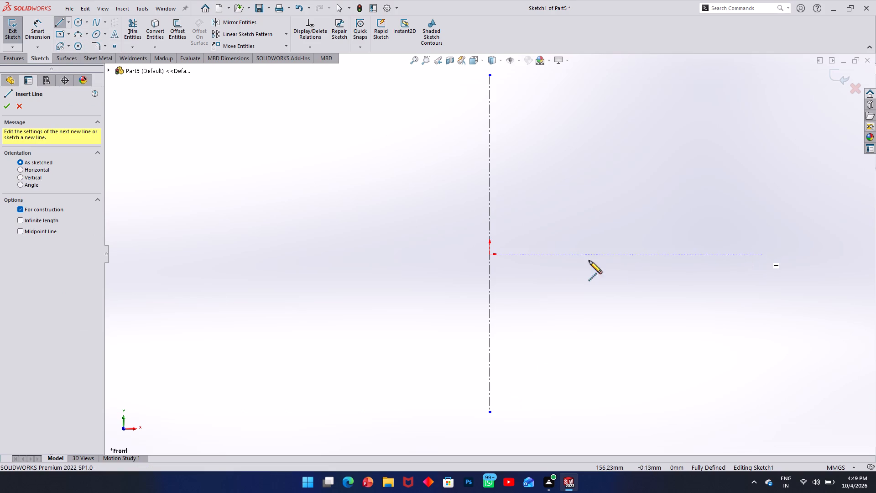
pyautogui.click(236, 253)
pyautogui.press('Escape')
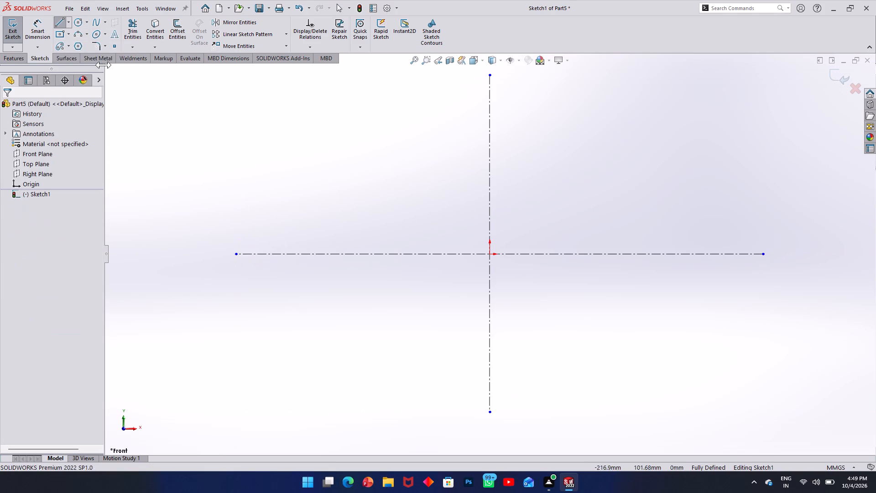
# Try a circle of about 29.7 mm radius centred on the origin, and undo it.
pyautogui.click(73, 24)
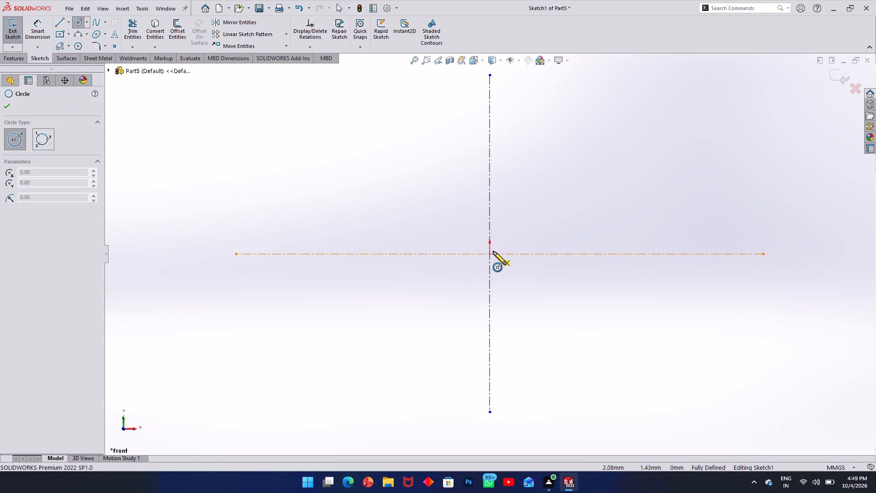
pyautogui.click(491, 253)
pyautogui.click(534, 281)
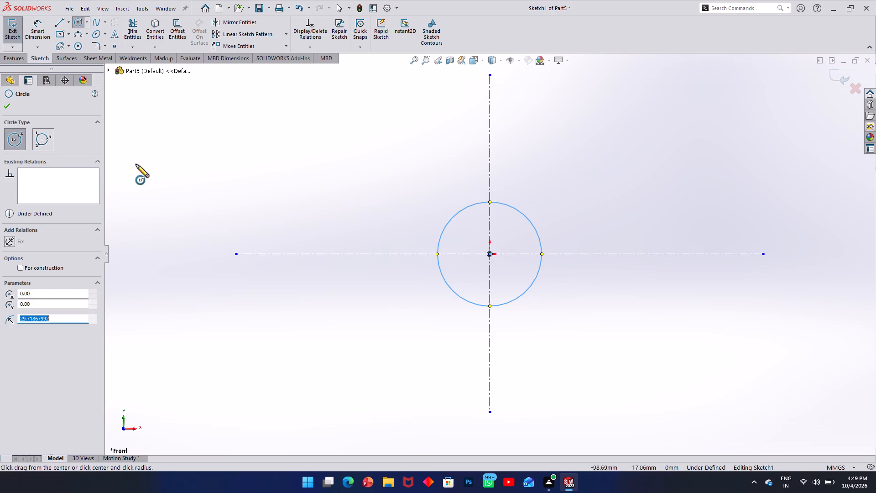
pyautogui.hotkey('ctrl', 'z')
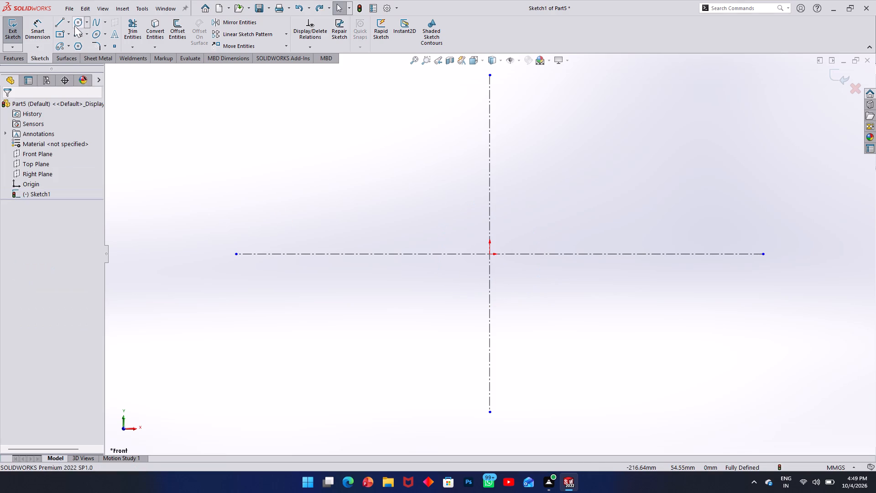
# Sketch a six-sided inscribed-circle polygon centred on the origin, with a vertex on the horizontal centerline about 59 mm out.
pyautogui.click(73, 48)
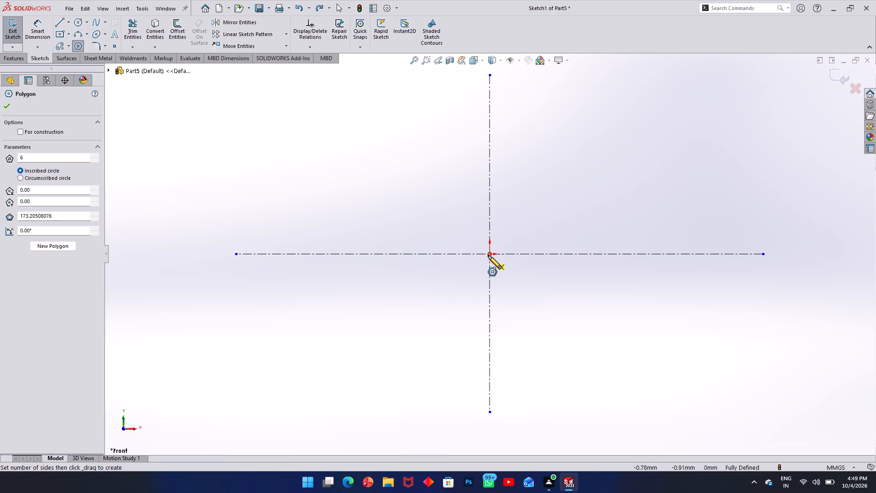
pyautogui.click(488, 256)
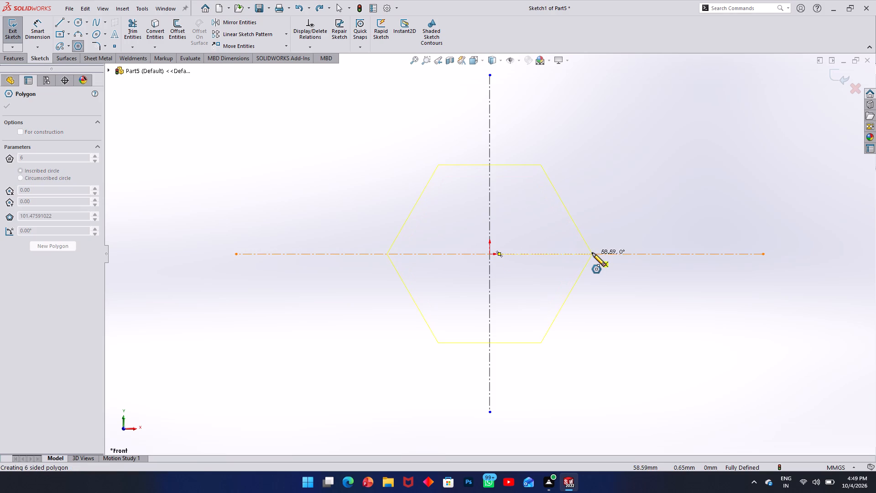
pyautogui.click(592, 253)
# Dimension the distance between two opposite parallel sides of the hexagon as 25 mm and exit the sketch.
pyautogui.click(32, 26)
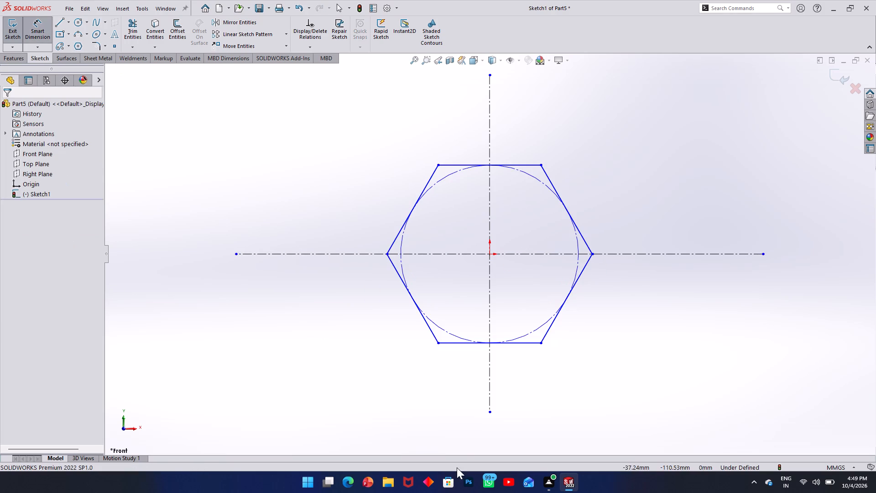
pyautogui.click(428, 328)
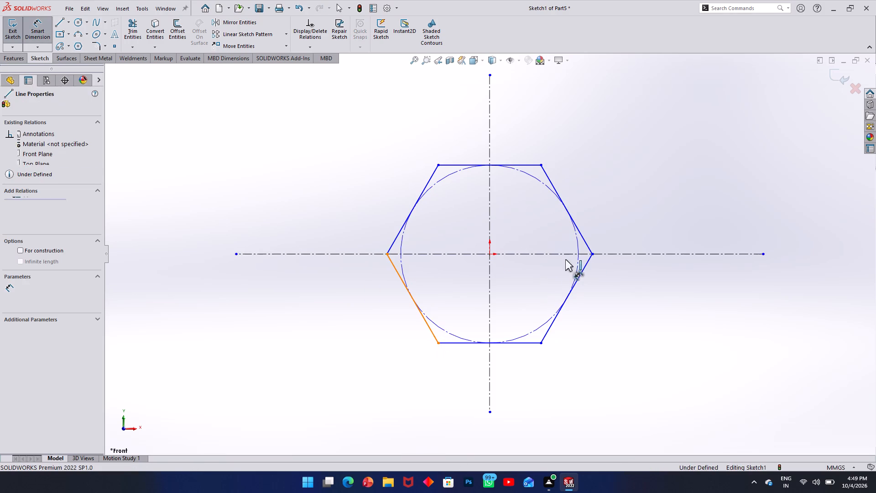
pyautogui.click(583, 241)
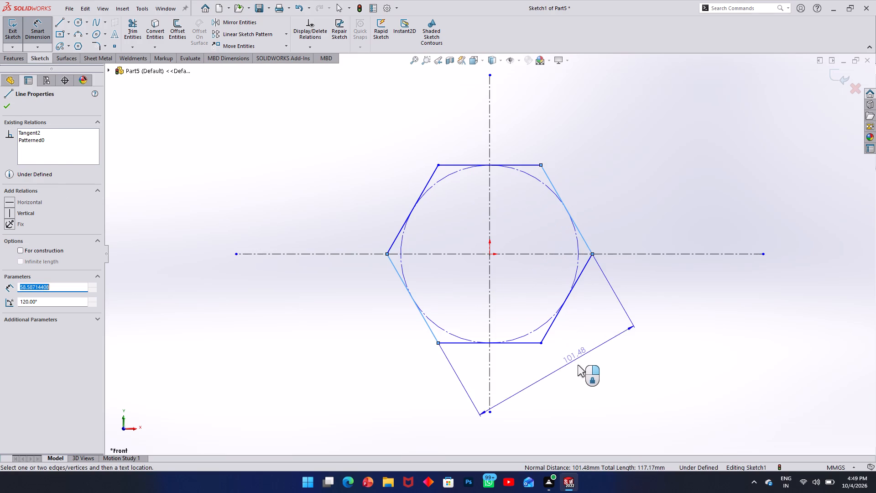
pyautogui.click(578, 366)
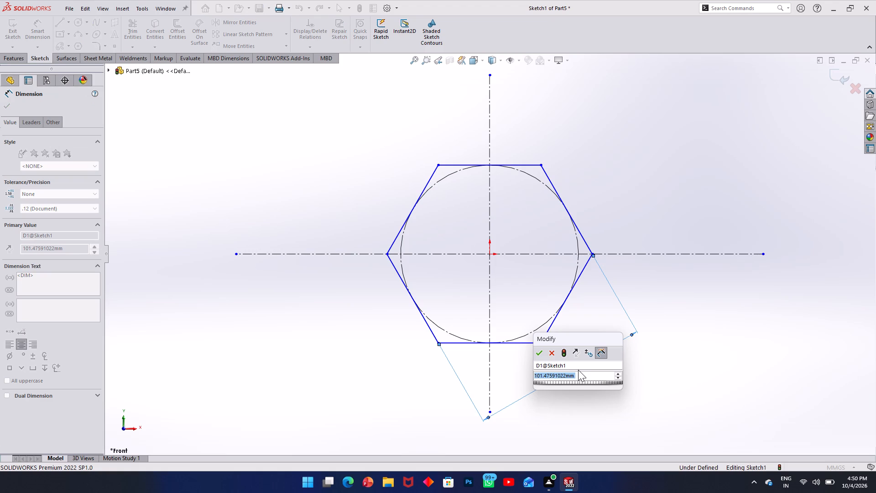
pyautogui.write('25')
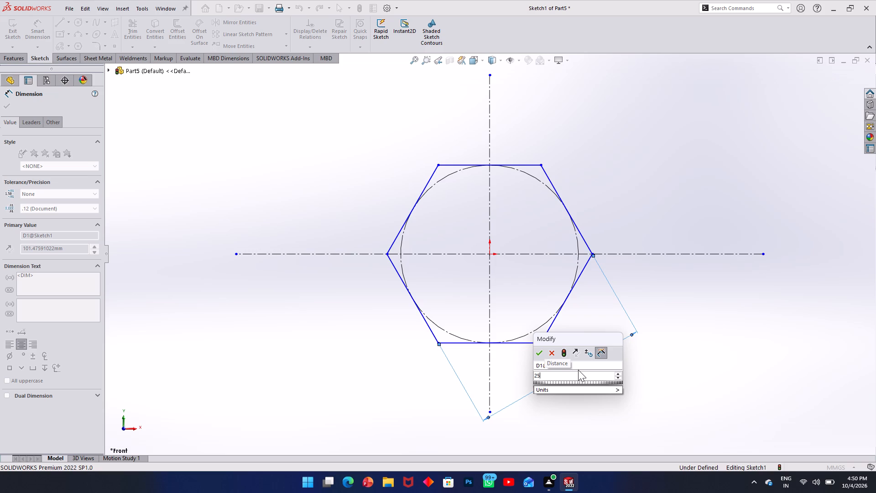
pyautogui.press('Return')
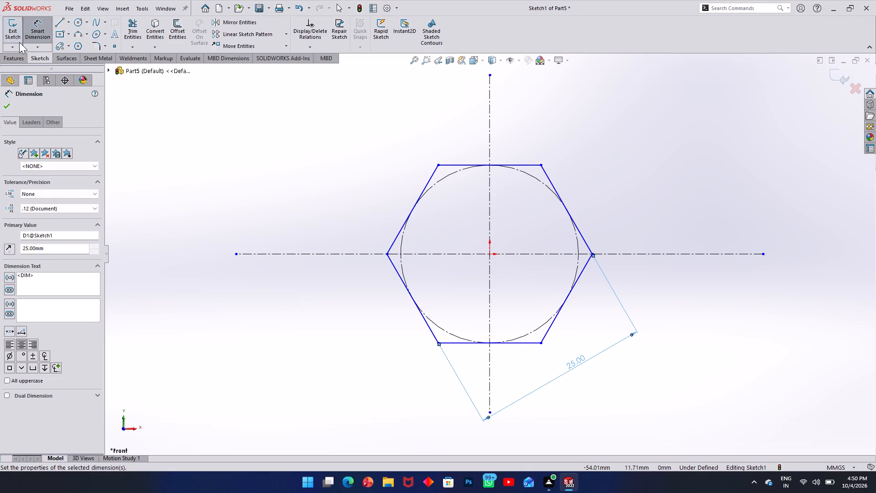
pyautogui.click(1, 18)
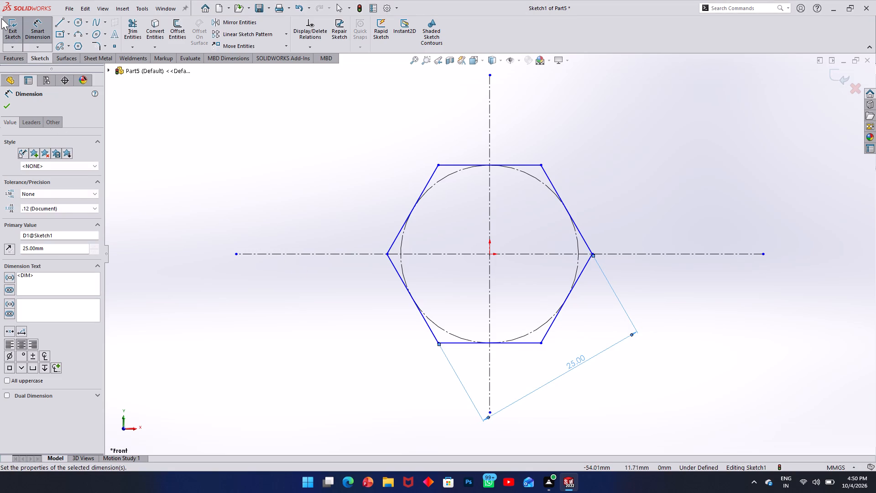
pyautogui.click(5, 23)
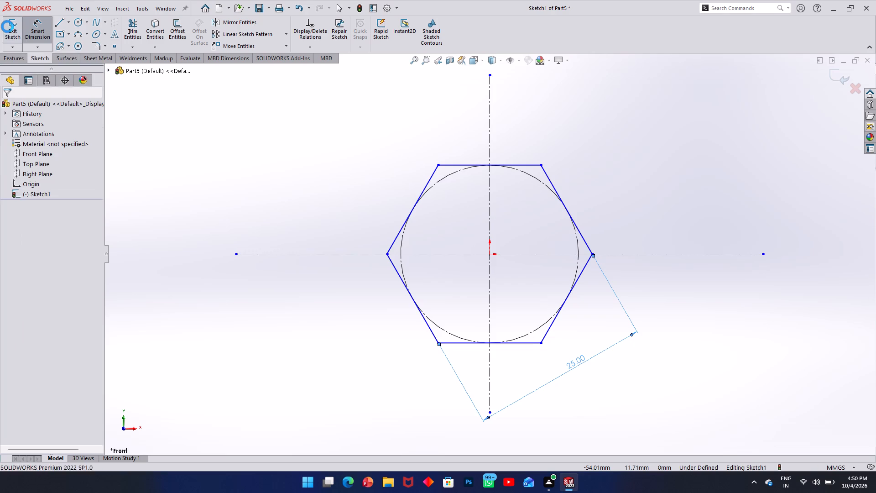
# Extrude the hexagon sketch as a blind boss 10 mm deep.
pyautogui.click(10, 56)
pyautogui.click(16, 29)
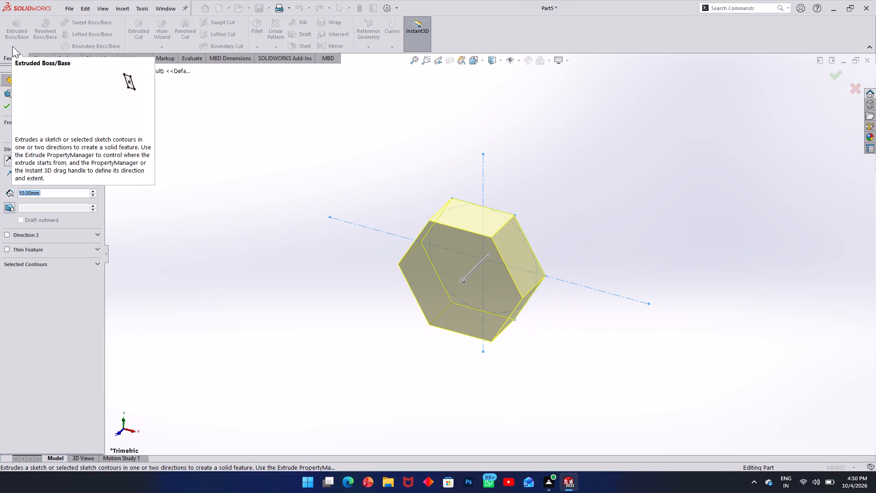
pyautogui.click(7, 102)
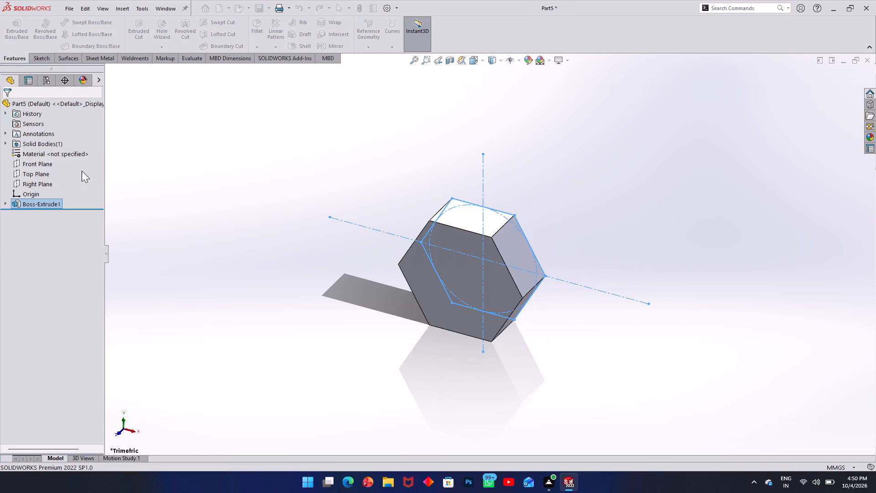
pyautogui.click(140, 327)
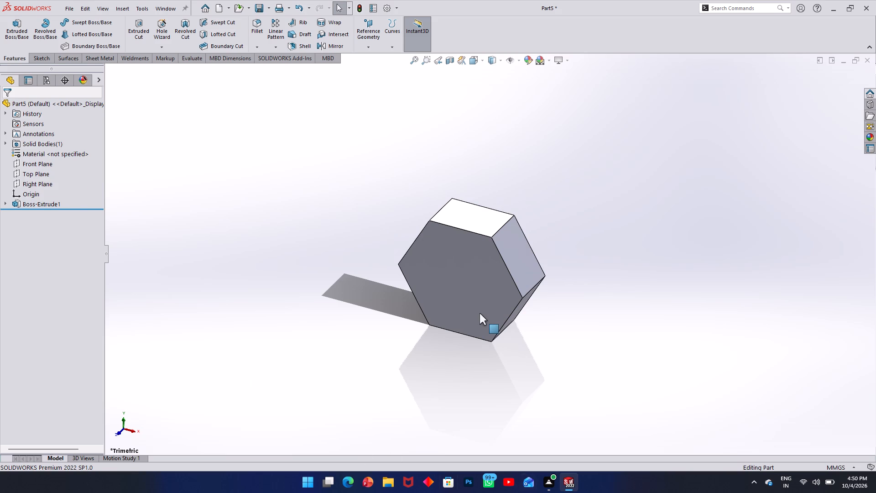
# Sketch a circle centred on the origin on the hexagonal front face, dimension its diameter as 16 mm, and exit the sketch.
pyautogui.click(480, 313)
pyautogui.click(39, 59)
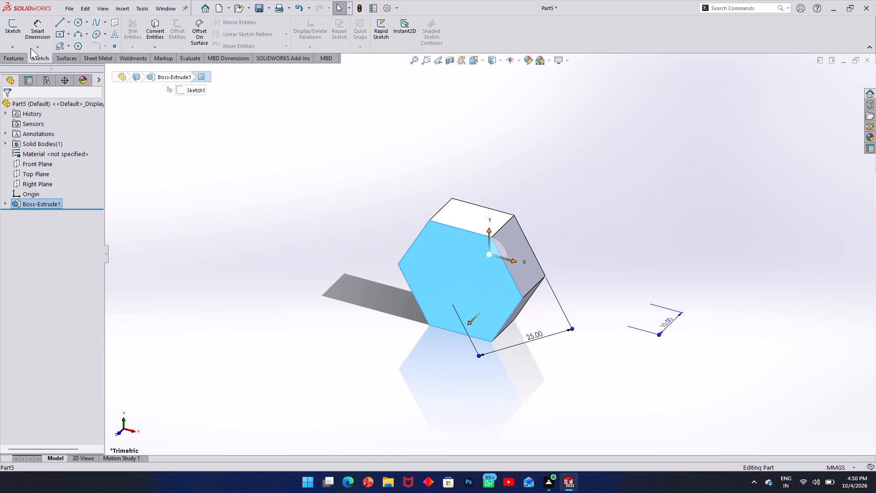
pyautogui.click(17, 30)
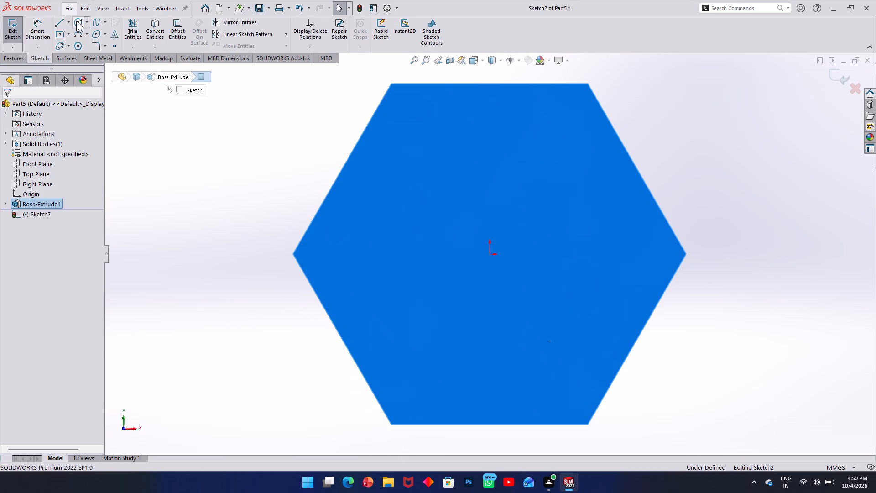
pyautogui.click(76, 21)
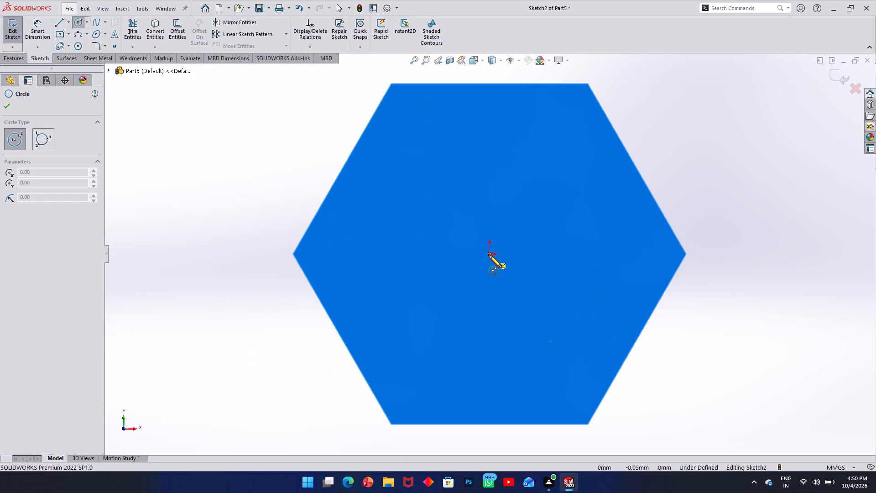
pyautogui.click(489, 255)
pyautogui.click(541, 289)
pyautogui.click(26, 24)
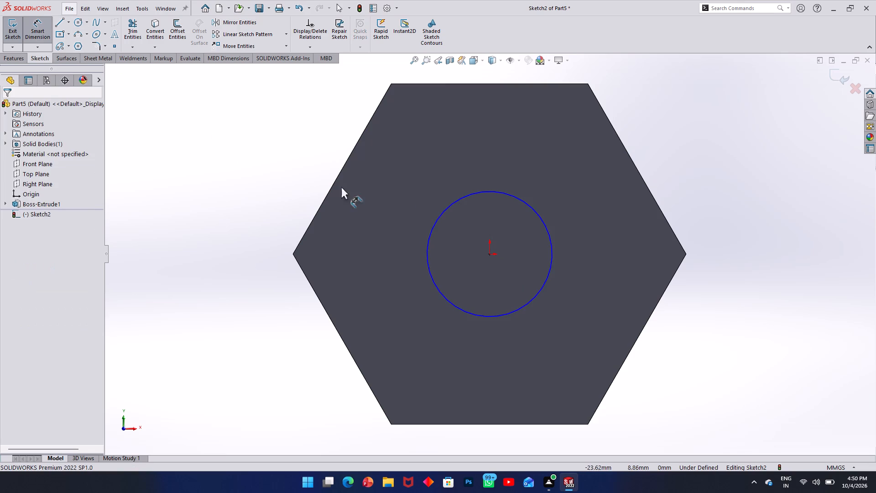
pyautogui.click(547, 271)
pyautogui.click(551, 275)
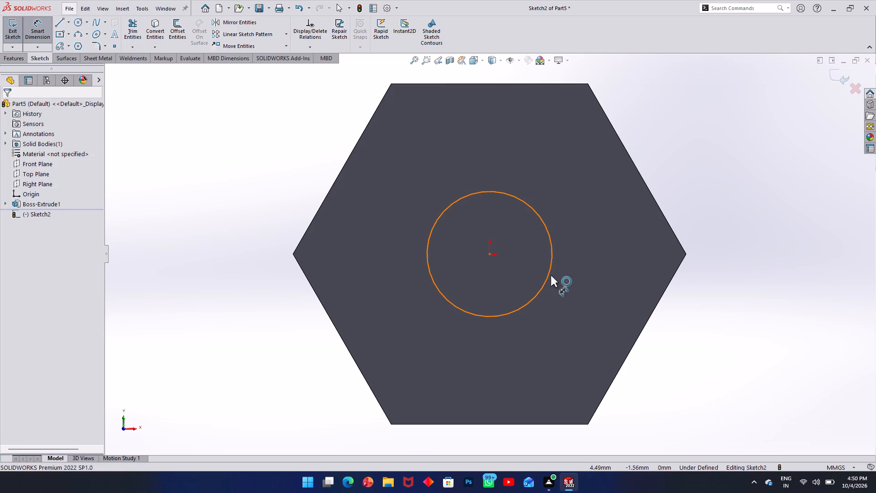
pyautogui.click(786, 214)
pyautogui.write('16')
pyautogui.press('Return')
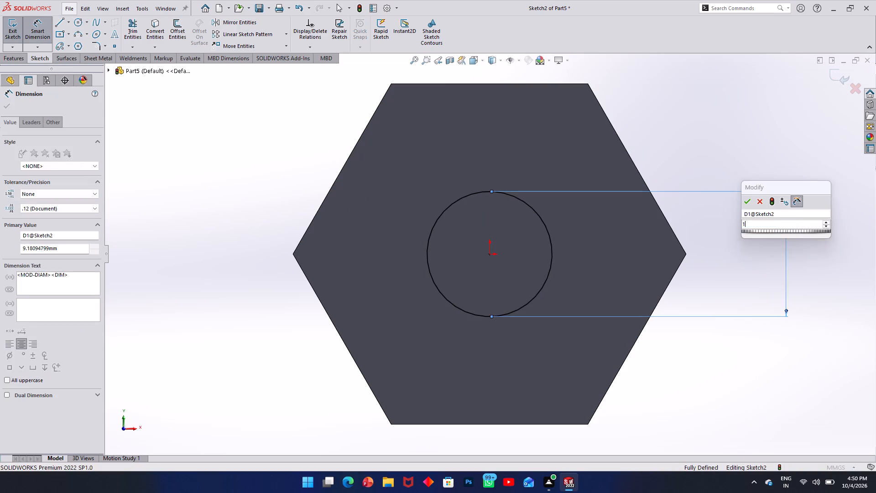
pyautogui.click(6, 26)
# Cut the 16 mm circle through the hexagonal body with a blind Extruded Cut 10 mm deep.
pyautogui.click(3, 55)
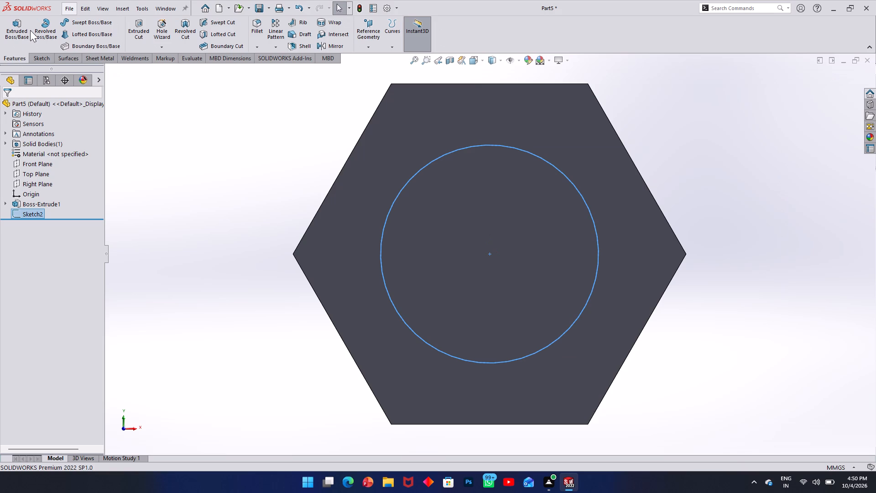
pyautogui.click(146, 36)
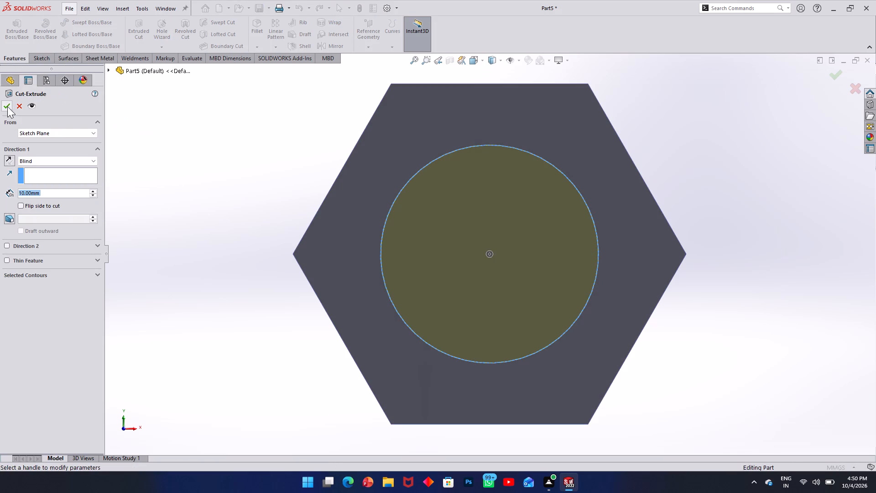
pyautogui.click(7, 106)
pyautogui.click(225, 157)
# Save the part as "bolt" in the jack assembly folder.
pyautogui.moveTo(758, 221); pyautogui.dragTo(596, 224, button='middle')
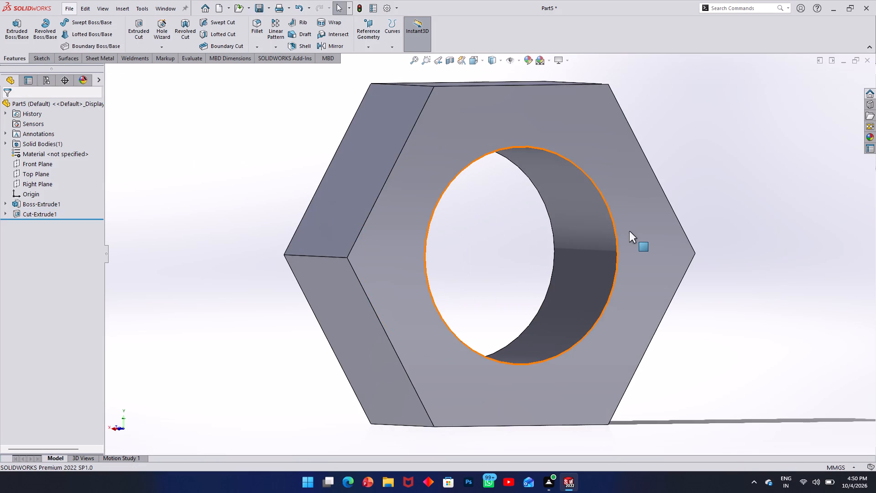
pyautogui.scroll(2, 637, 233)
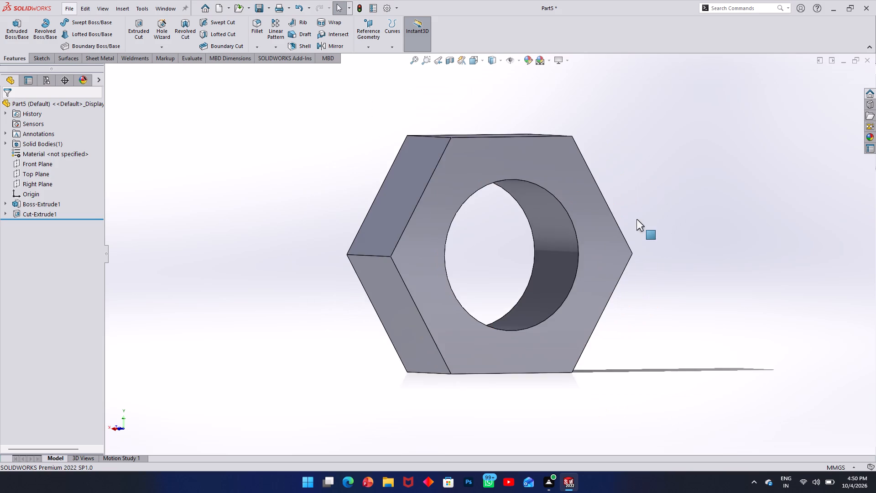
pyautogui.scroll(2, 636, 219)
pyautogui.moveTo(633, 219); pyautogui.dragTo(560, 180, button='middle')
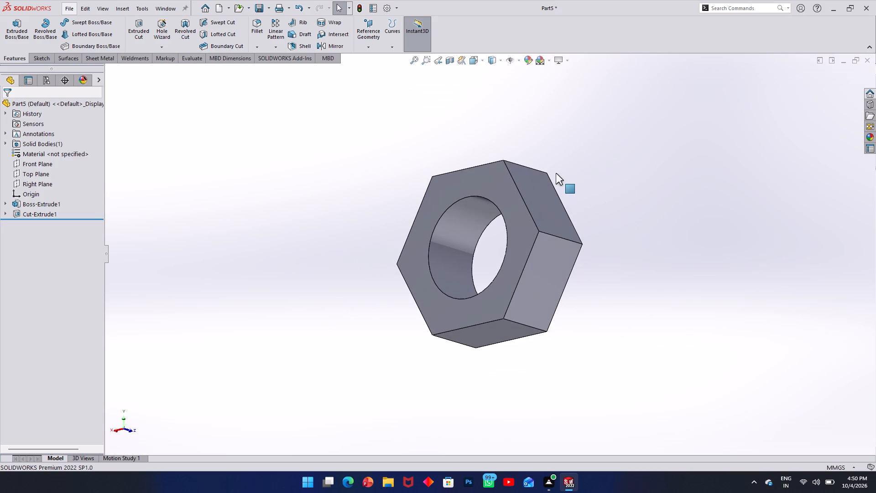
pyautogui.hotkey('ctrl', 's')
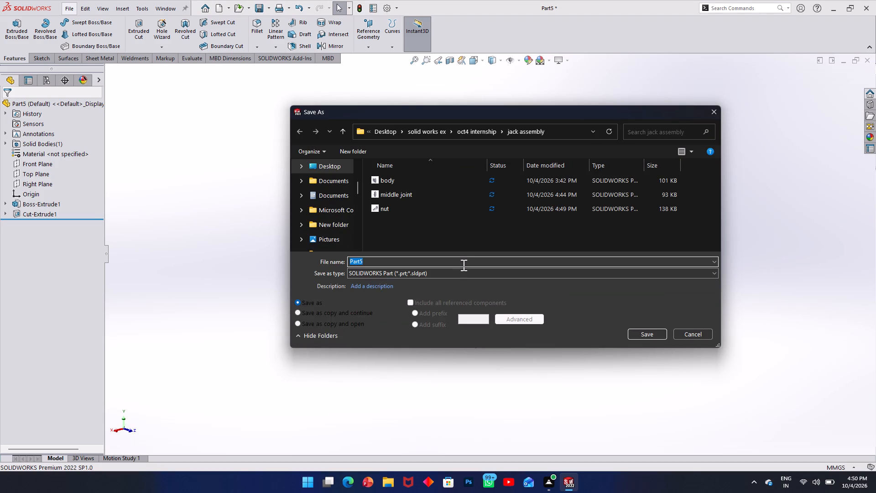
pyautogui.write('bolt')
pyautogui.press('Return')
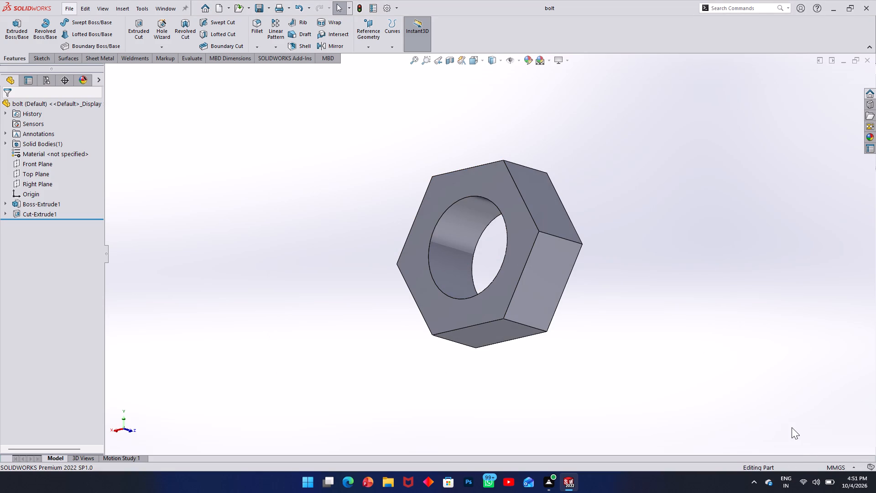
# Create a new part document.
pyautogui.click(72, 10)
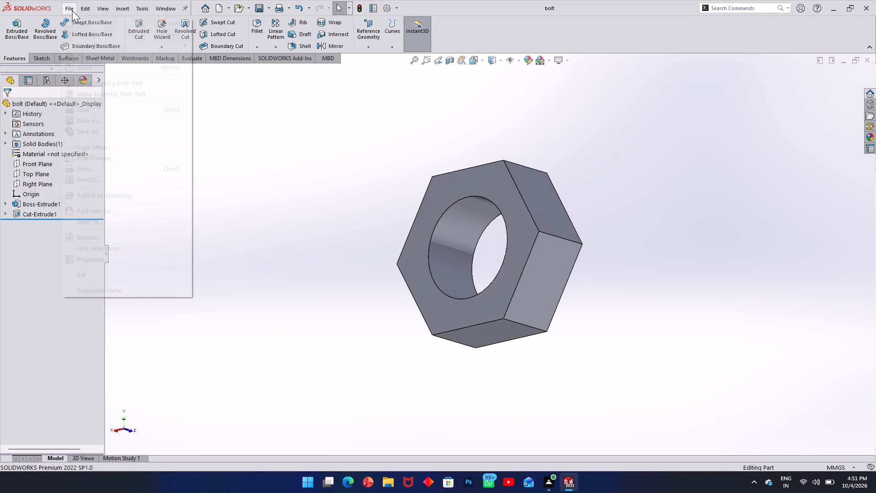
pyautogui.click(73, 27)
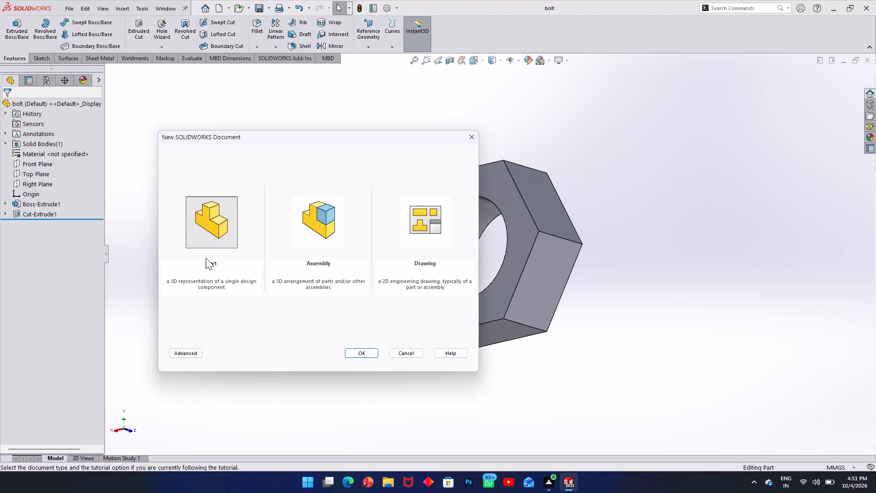
pyautogui.click(369, 354)
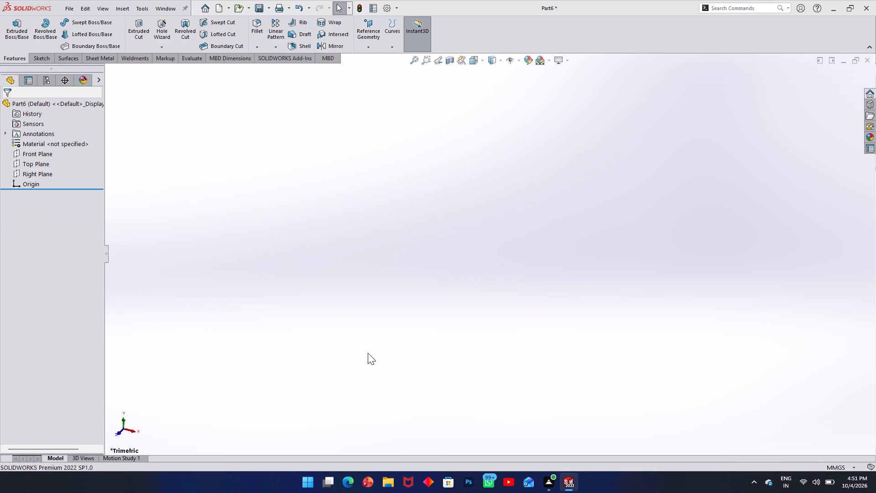
# Start a sketch on the Front Plane and draw a vertical centerline and a horizontal one about 260 mm long, crossing at the origin.
pyautogui.click(15, 157)
pyautogui.click(38, 56)
pyautogui.click(17, 34)
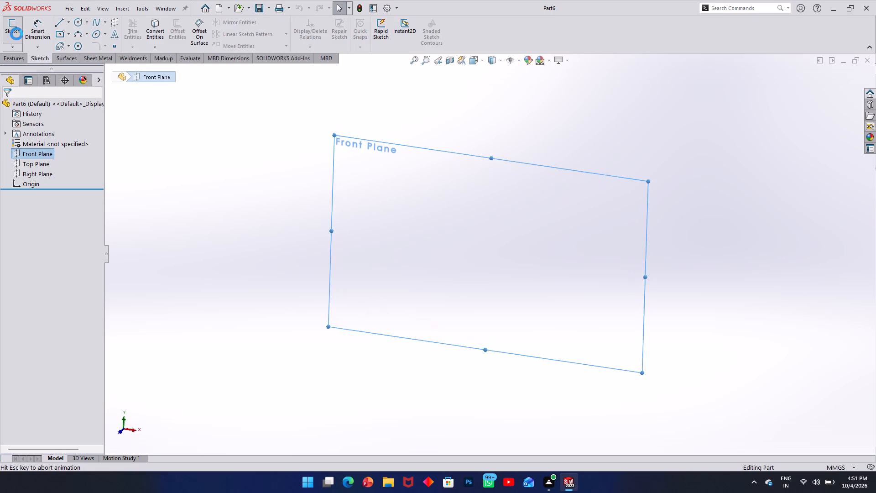
pyautogui.click(66, 24)
pyautogui.click(65, 41)
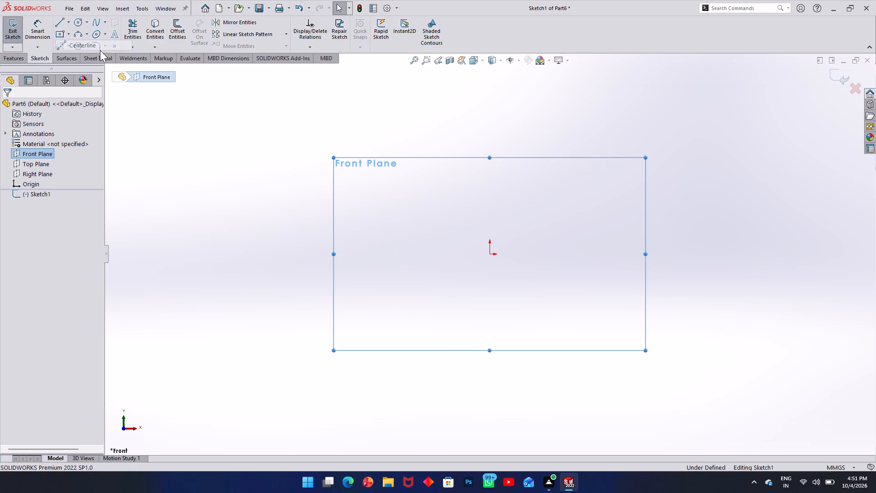
pyautogui.click(490, 78)
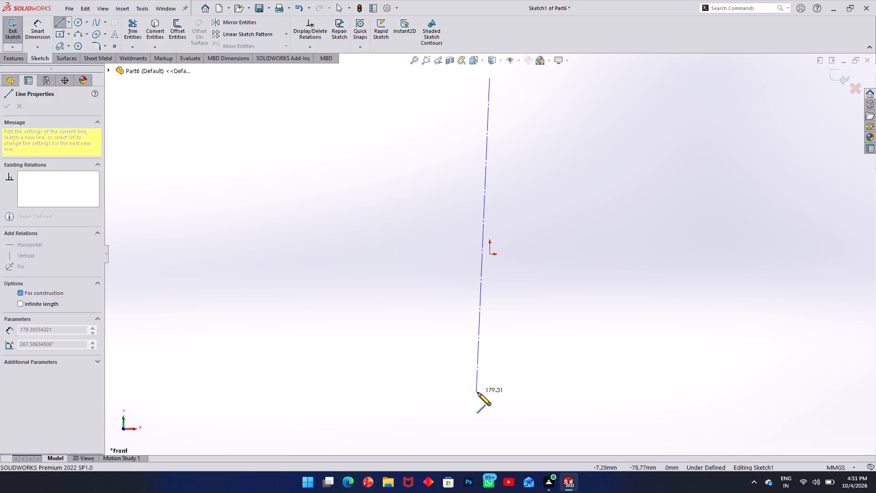
pyautogui.moveTo(489, 426); pyautogui.dragTo(498, 419)
pyautogui.press('Escape')
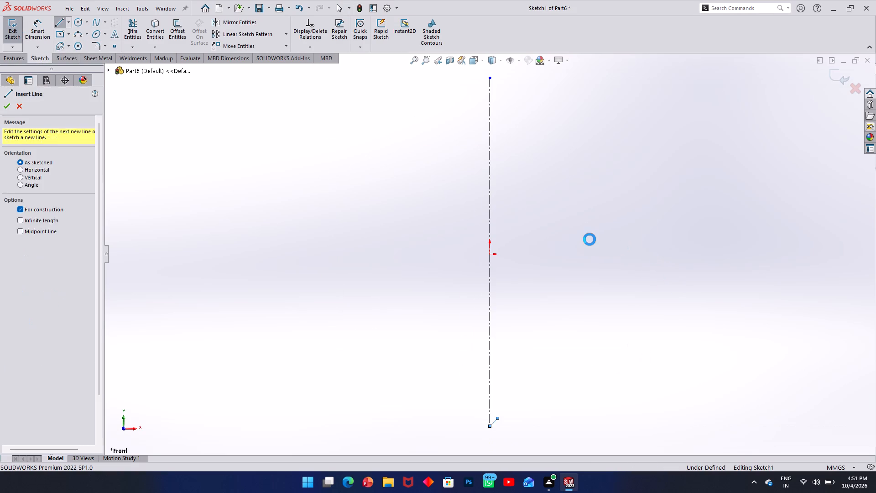
pyautogui.click(67, 25)
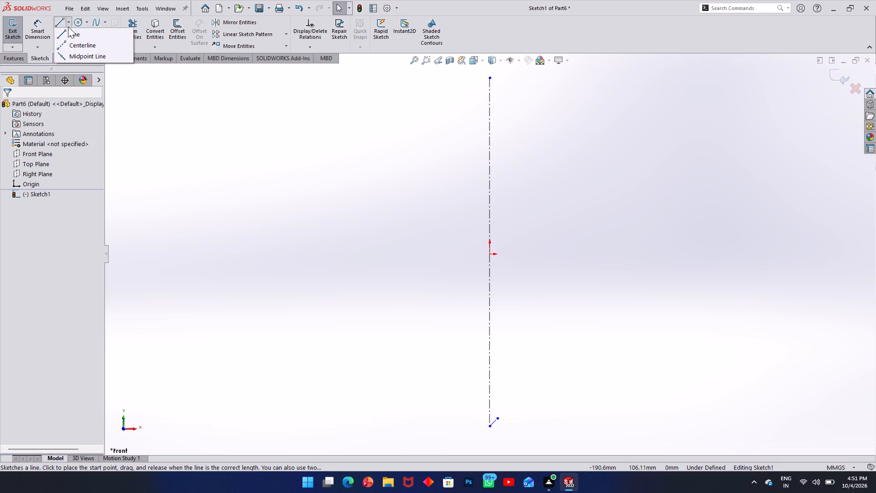
pyautogui.click(69, 43)
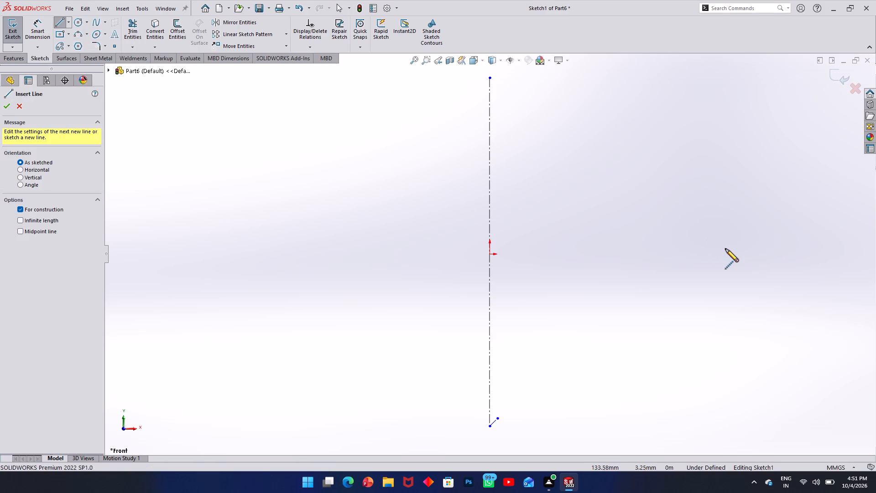
pyautogui.click(727, 255)
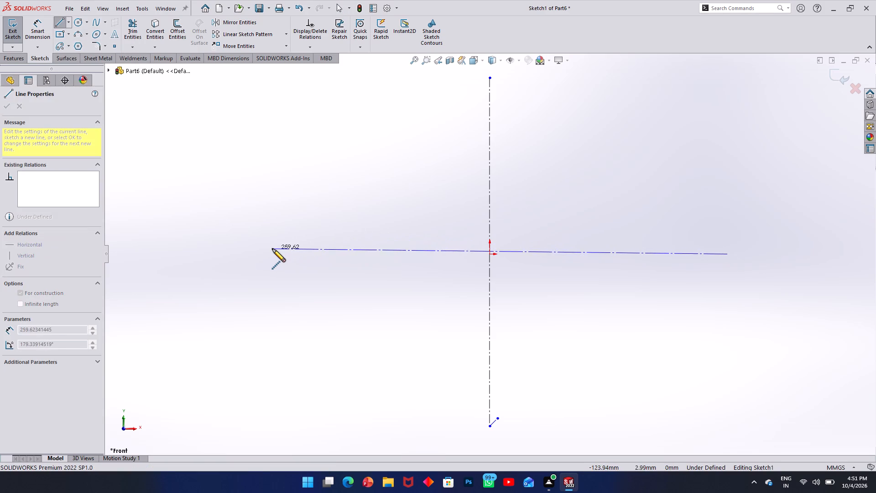
pyautogui.click(272, 253)
pyautogui.press('Escape')
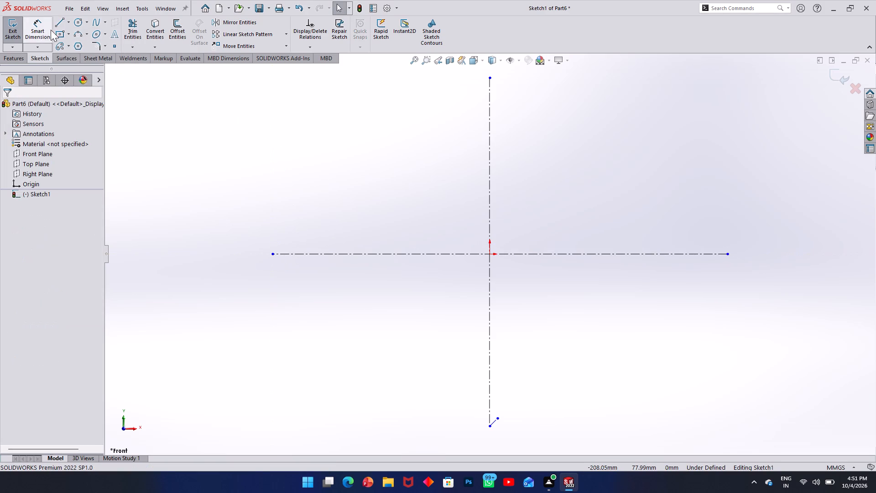
# Trim away the stray short line at the lower end of the vertical centerline.
pyautogui.click(127, 33)
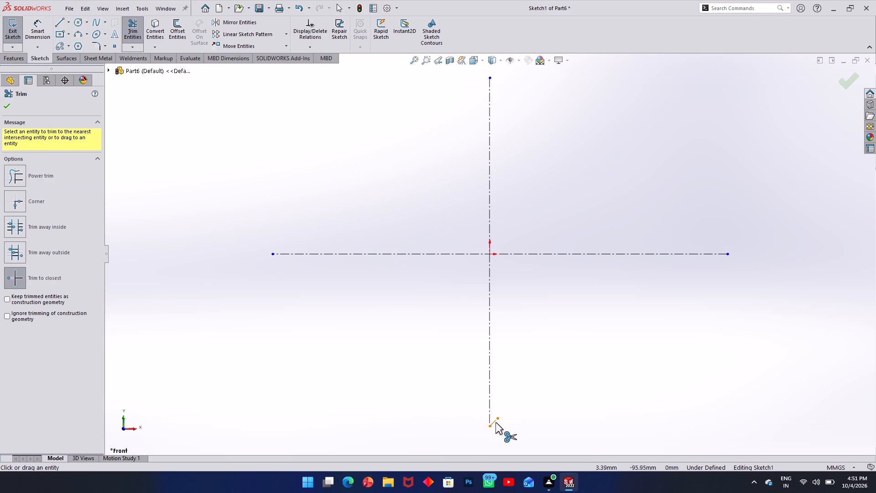
pyautogui.click(495, 422)
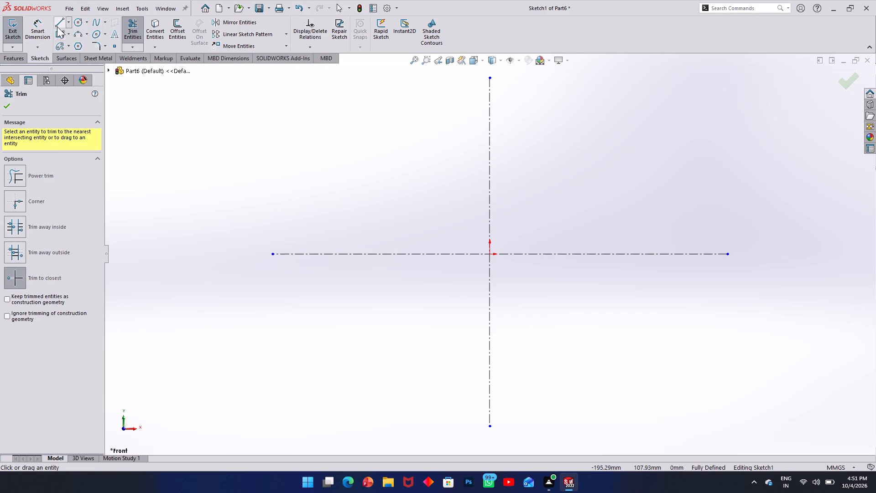
# Sketch two concentric circles centred on the origin, with radii of about 73 mm and 27 mm.
pyautogui.click(73, 23)
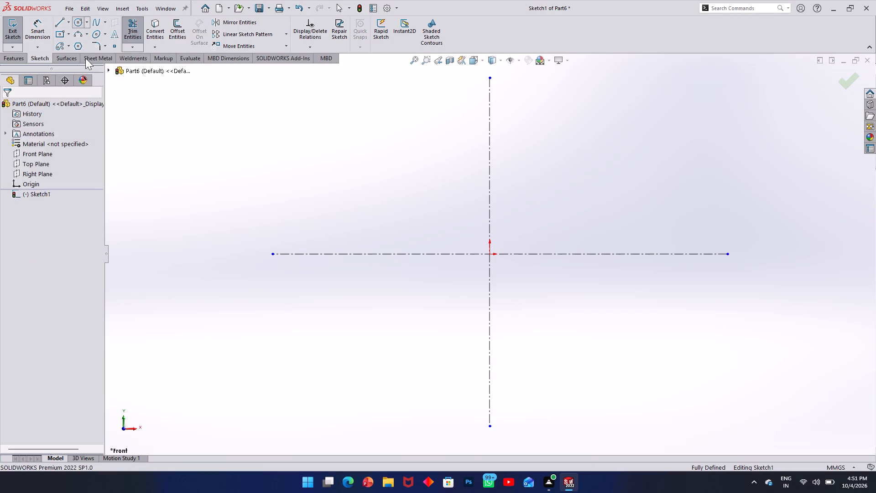
pyautogui.click(491, 256)
pyautogui.click(589, 336)
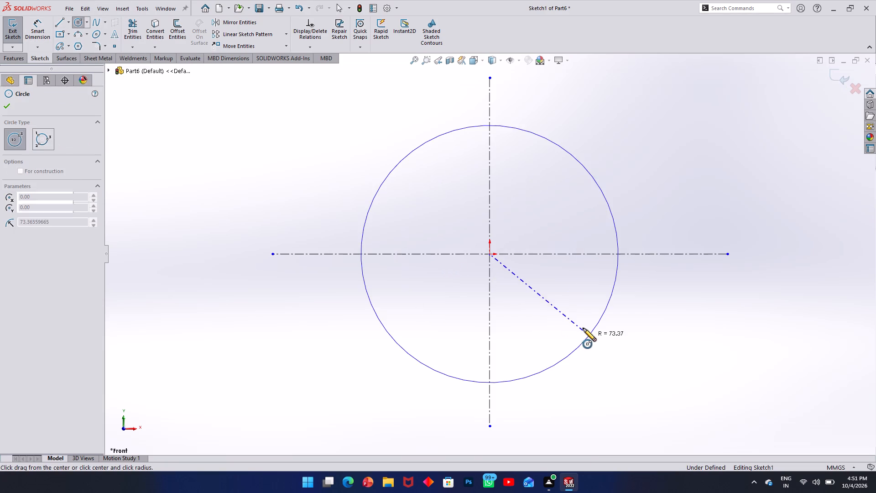
pyautogui.click(490, 254)
pyautogui.click(532, 276)
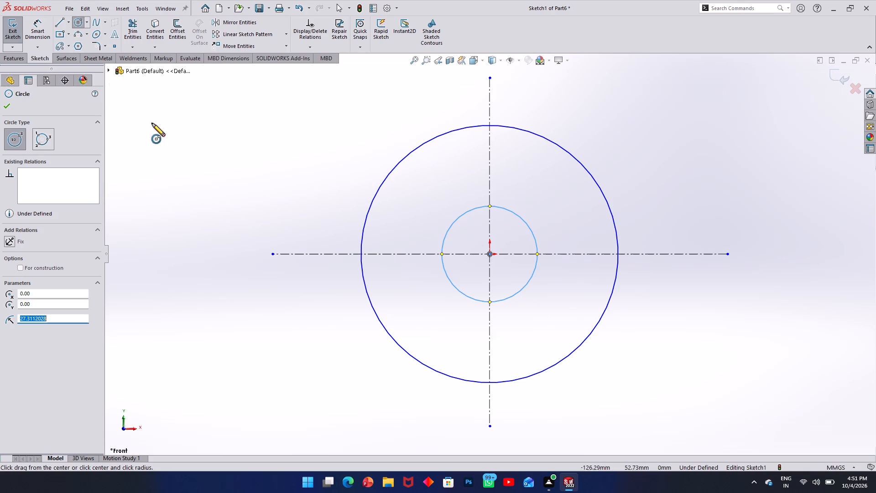
# Dimension the outer circle's diameter and set it to 45 mm.
pyautogui.click(38, 21)
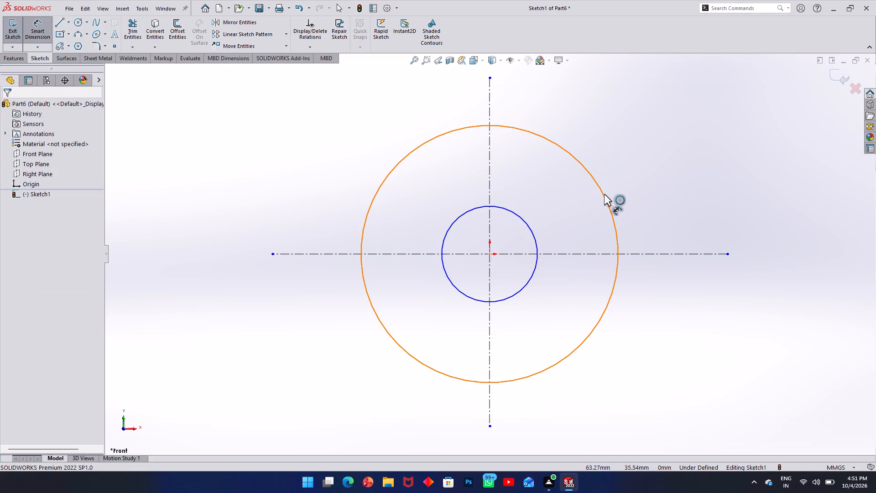
pyautogui.click(604, 194)
pyautogui.click(682, 207)
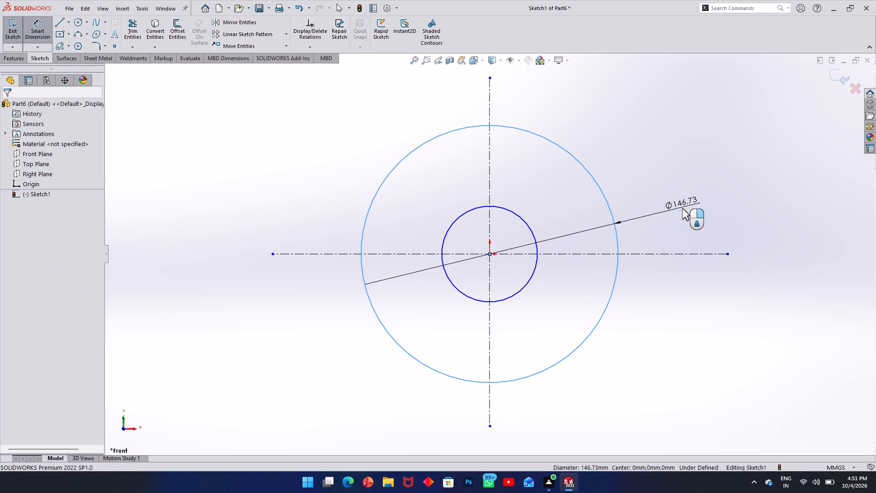
pyautogui.write('465')
pyautogui.press('Return')
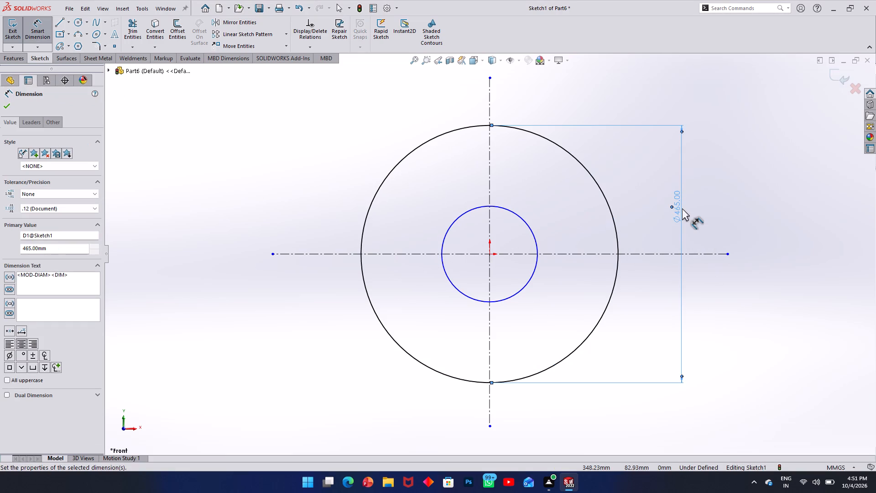
pyautogui.doubleClick(682, 208)
pyautogui.write('45')
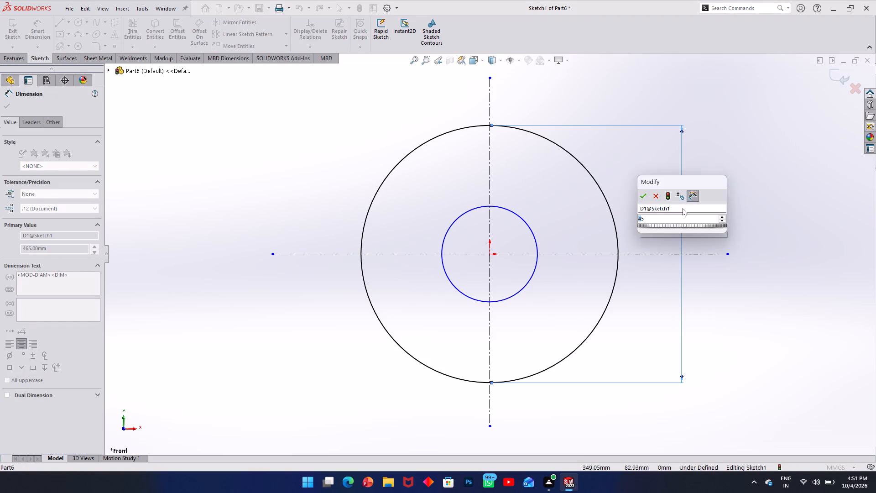
pyautogui.press('Return')
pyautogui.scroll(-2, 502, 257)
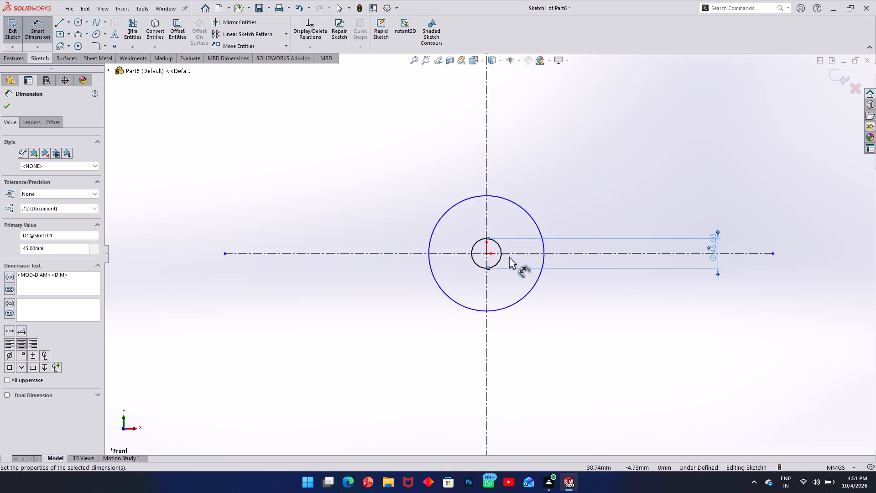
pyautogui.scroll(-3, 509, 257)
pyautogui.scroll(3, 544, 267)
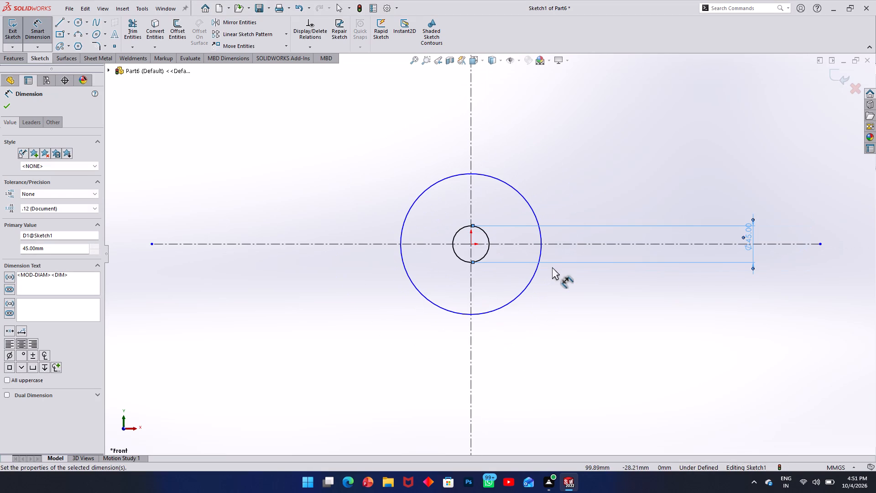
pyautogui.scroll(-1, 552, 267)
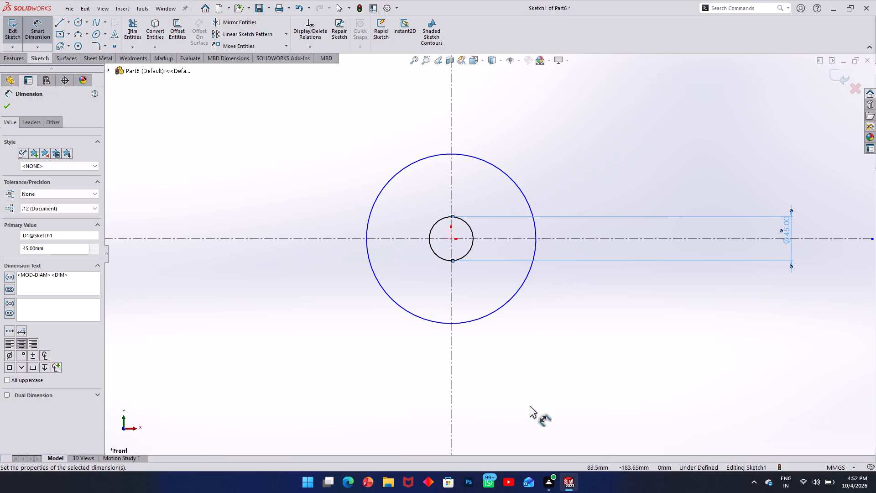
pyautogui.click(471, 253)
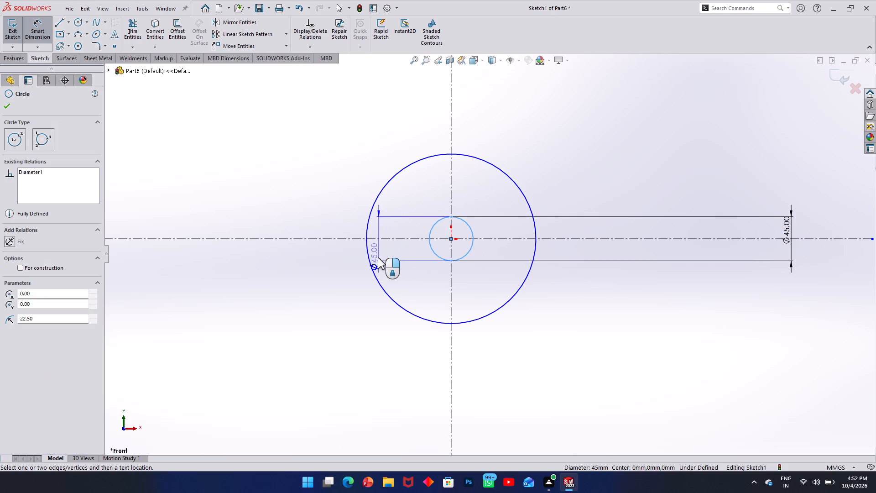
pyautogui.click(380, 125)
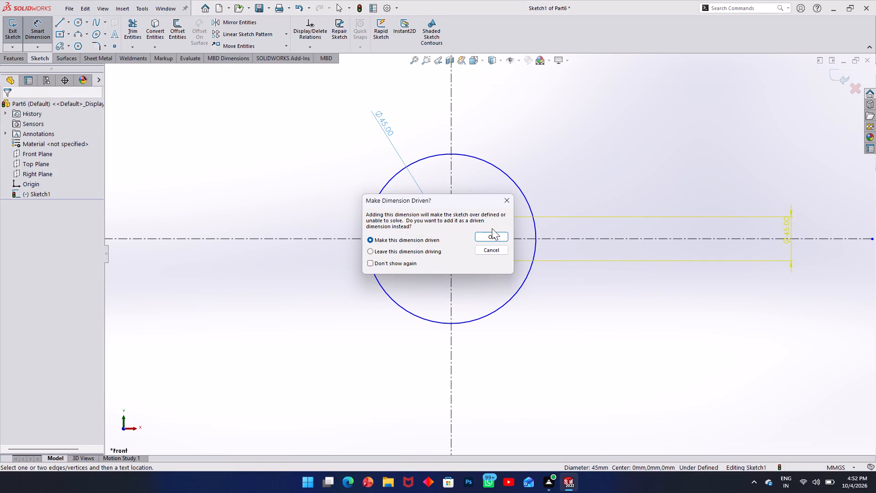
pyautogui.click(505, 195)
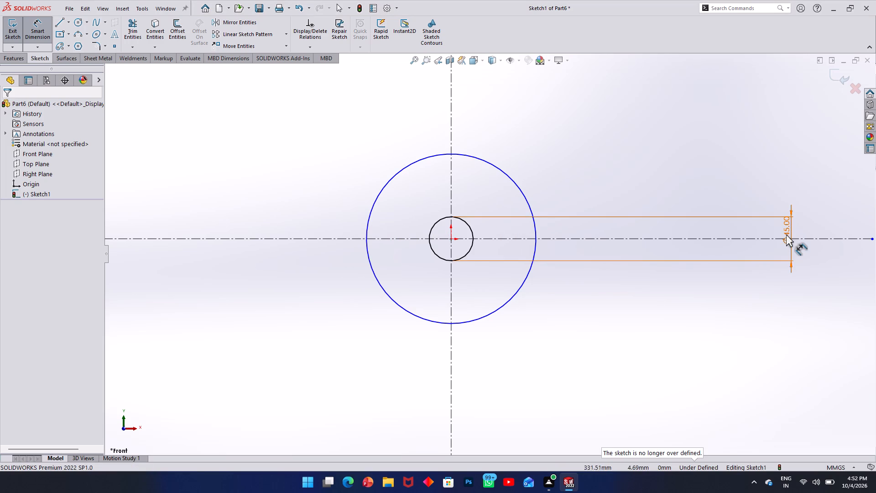
# Set the diameter of the dimensioned inner circle to 20 mm.
pyautogui.doubleClick(787, 234)
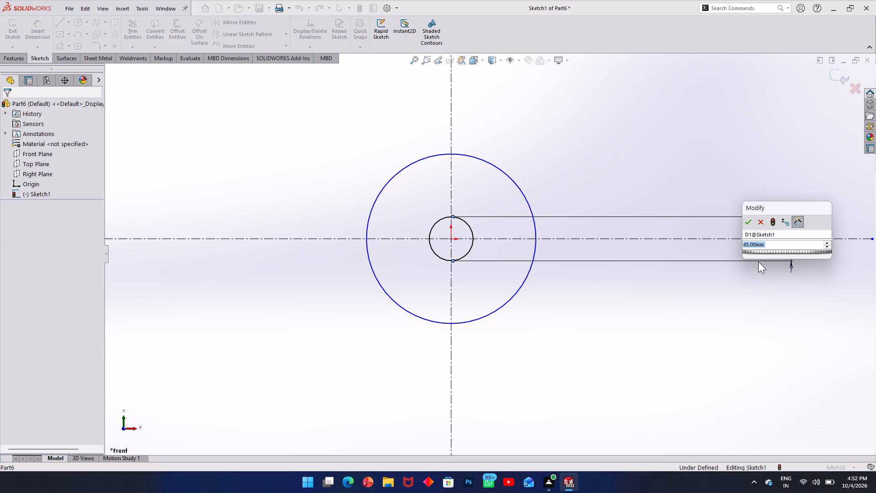
pyautogui.write('20')
pyautogui.press('Return')
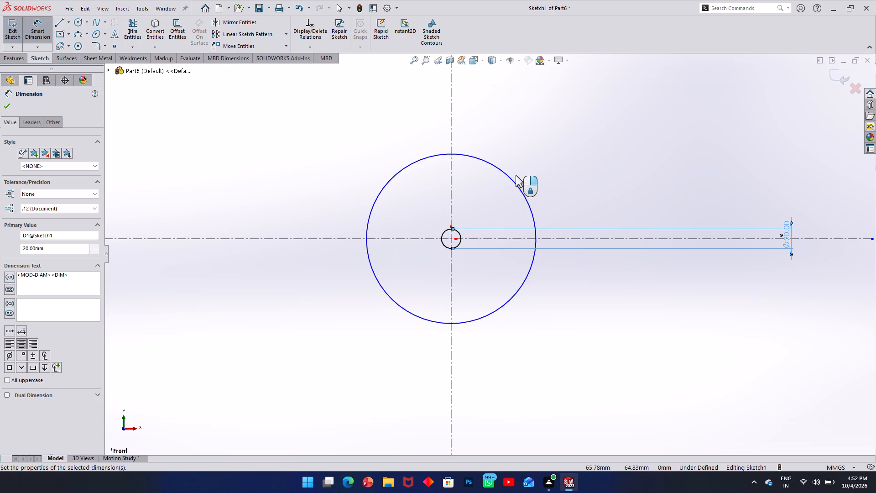
# Dimension the remaining outer circle's diameter as 45 mm and exit the sketch.
pyautogui.click(525, 201)
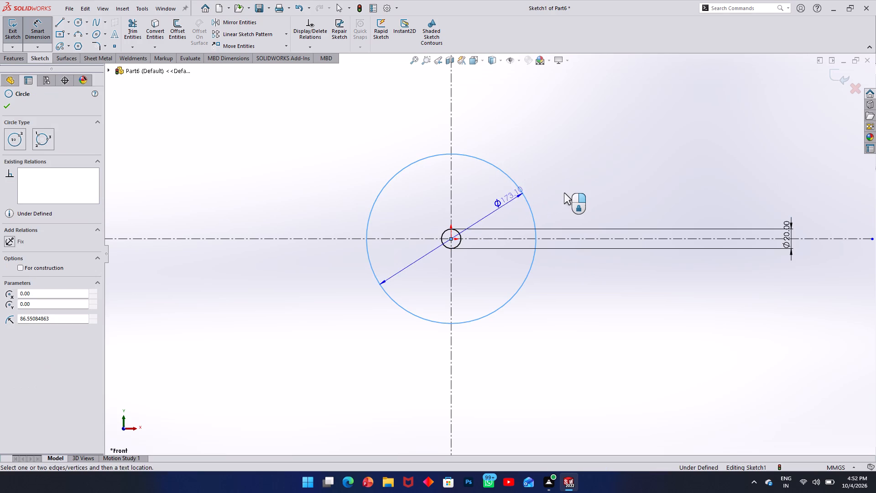
pyautogui.click(564, 193)
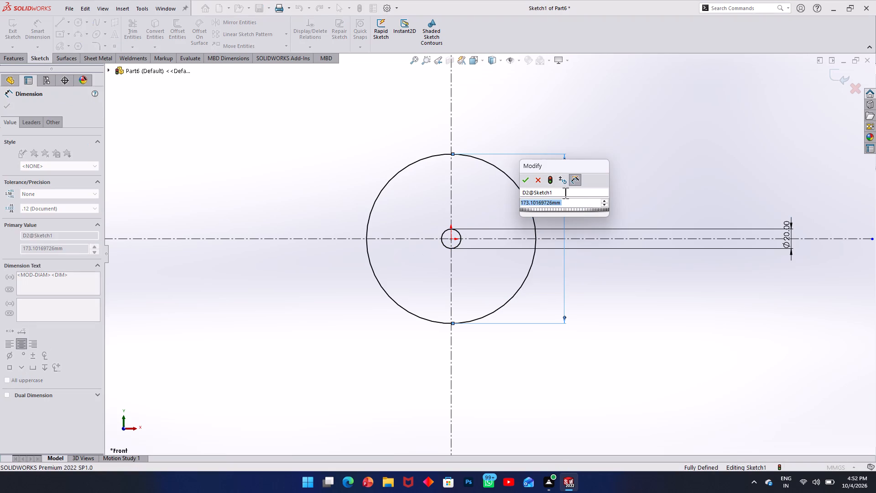
pyautogui.write('45')
pyautogui.press('Return')
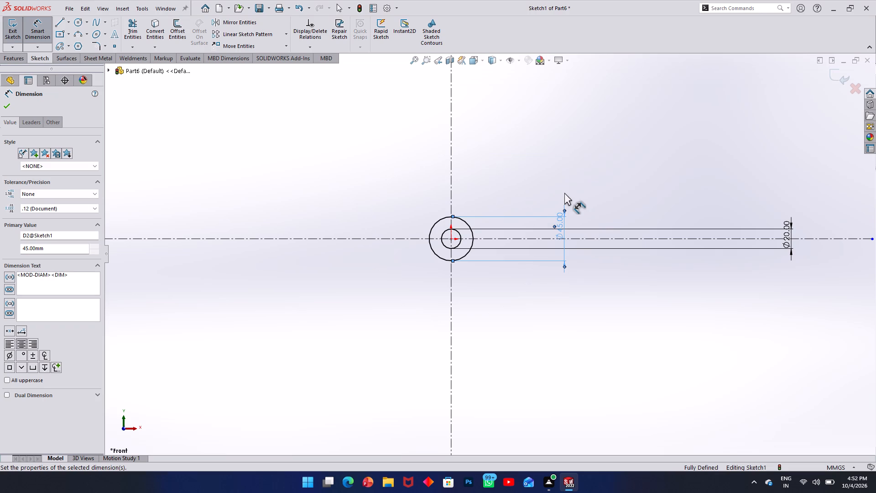
pyautogui.click(3, 29)
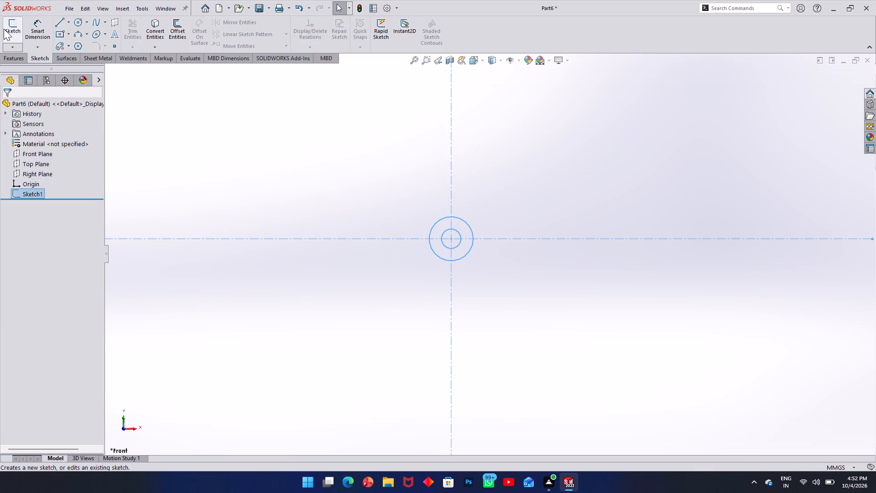
# Extrude the ring between the 20 mm and 45 mm circles as a blind boss 8 mm deep.
pyautogui.click(3, 54)
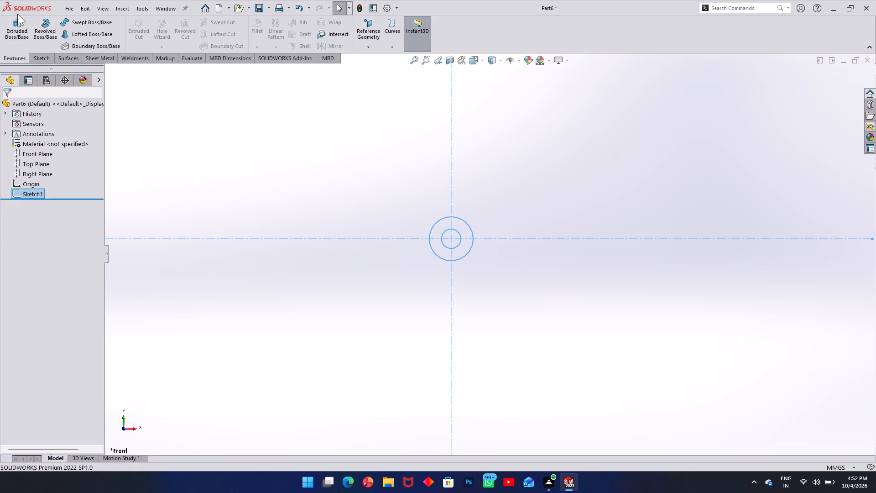
pyautogui.click(19, 34)
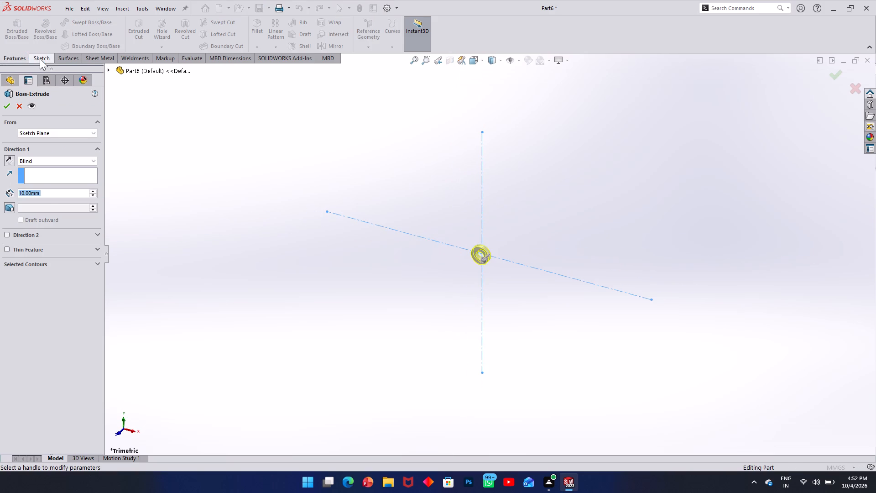
pyautogui.press('8')
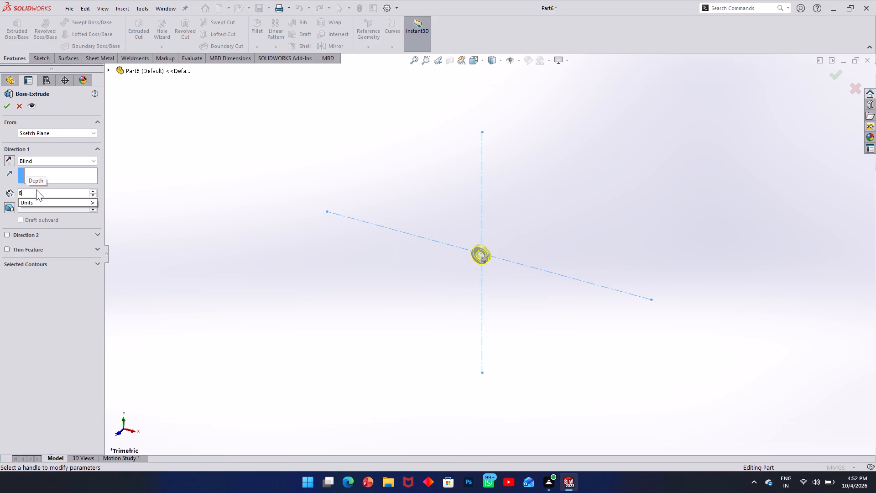
pyautogui.press('Return')
pyautogui.click(6, 109)
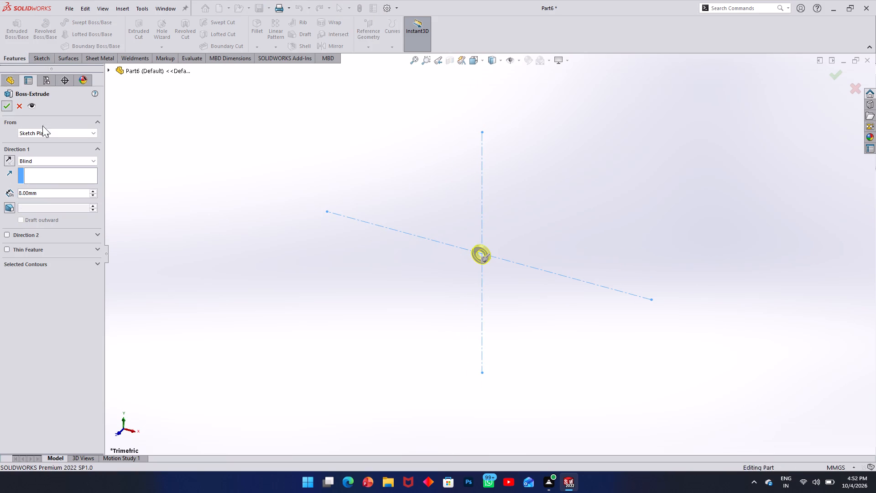
pyautogui.click(83, 160)
pyautogui.click(134, 178)
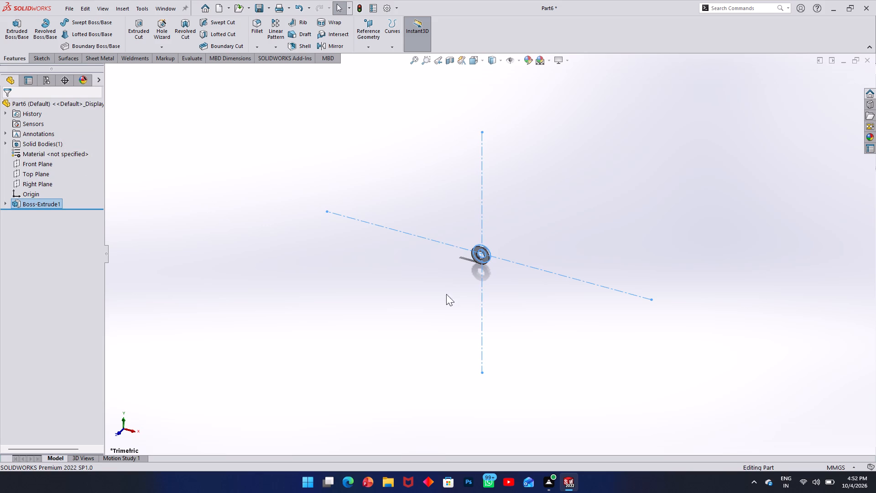
# Save the part as "washer" in the jack assembly folder.
pyautogui.scroll(-4, 624, 355)
pyautogui.scroll(-2, 230, 102)
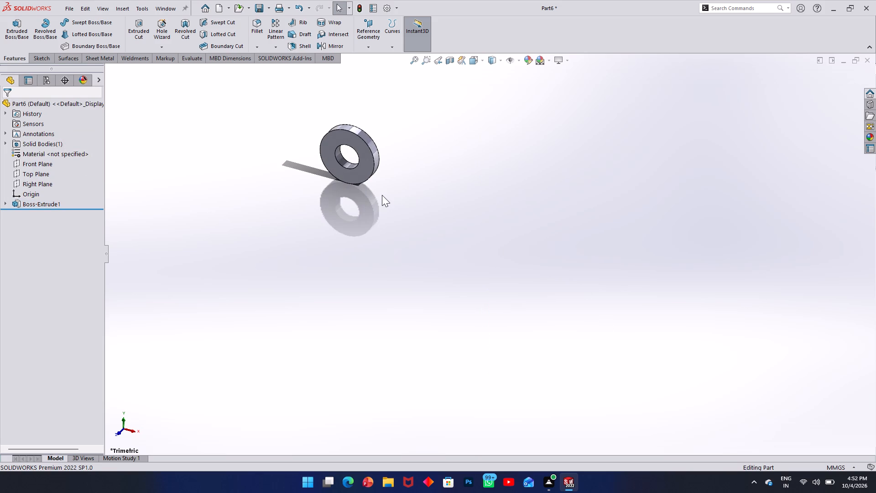
pyautogui.hotkey('ctrl', 's')
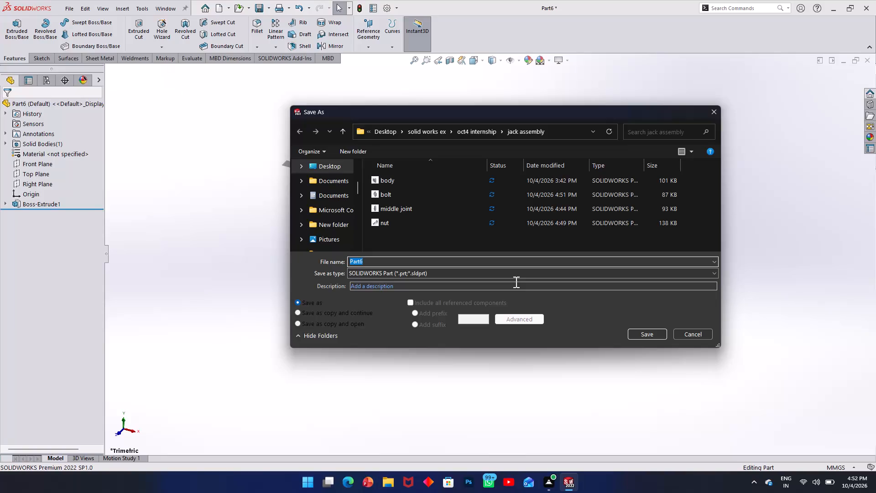
pyautogui.write('was')
pyautogui.write('her')
pyautogui.press('Return')
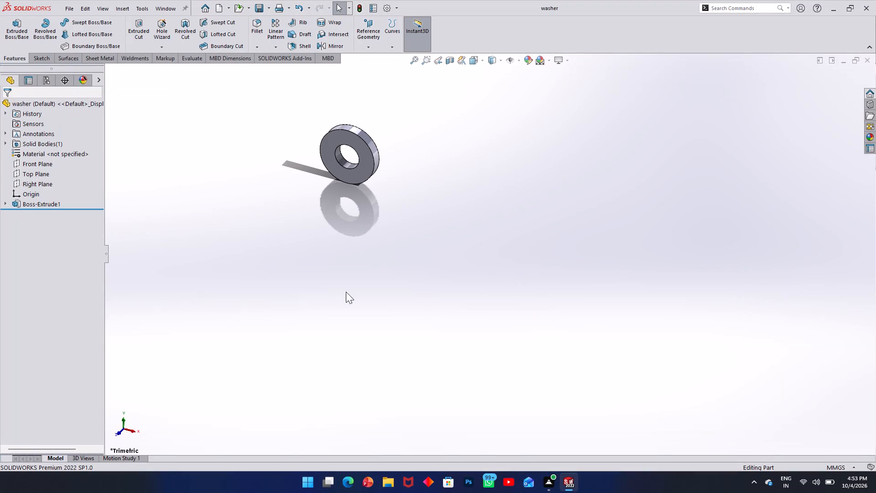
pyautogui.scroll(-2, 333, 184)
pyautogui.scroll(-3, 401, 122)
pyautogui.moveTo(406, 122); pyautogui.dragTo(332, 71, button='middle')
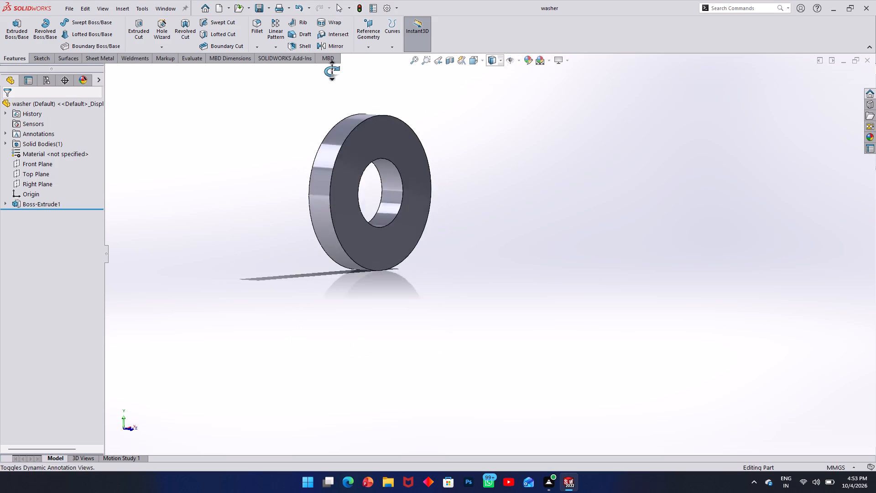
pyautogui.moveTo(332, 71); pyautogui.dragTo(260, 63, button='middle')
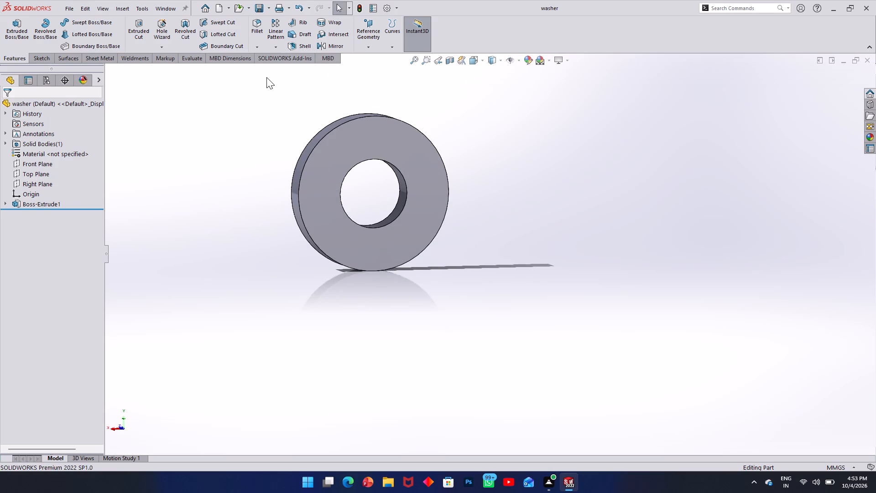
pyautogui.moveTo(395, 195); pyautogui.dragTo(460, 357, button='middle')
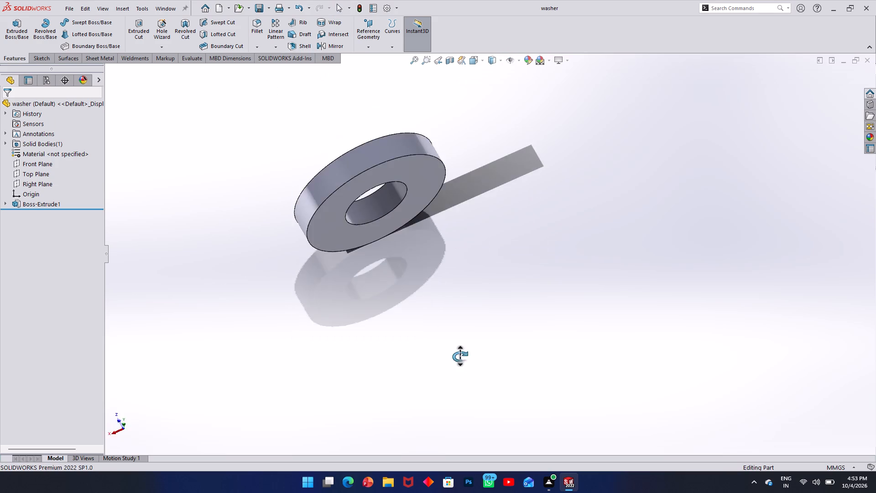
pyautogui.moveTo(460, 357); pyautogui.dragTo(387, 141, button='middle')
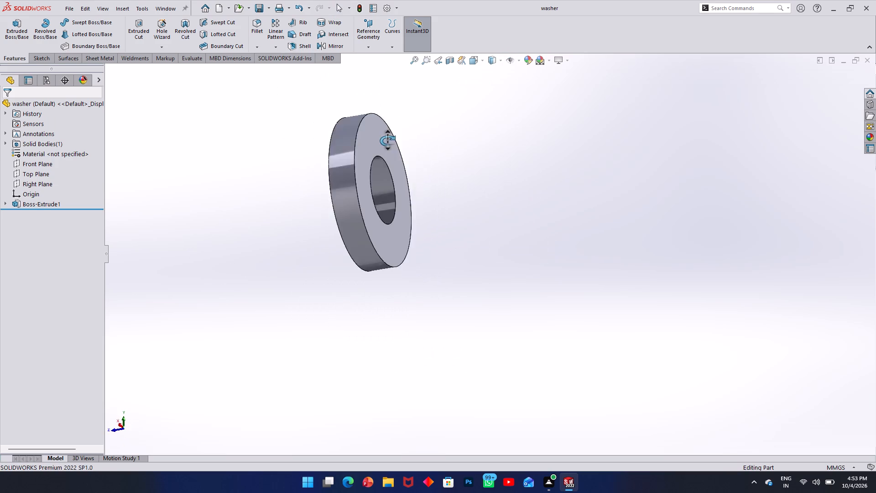
# Create a new part document for the next jack component.
pyautogui.moveTo(387, 141); pyautogui.dragTo(346, 142, button='middle')
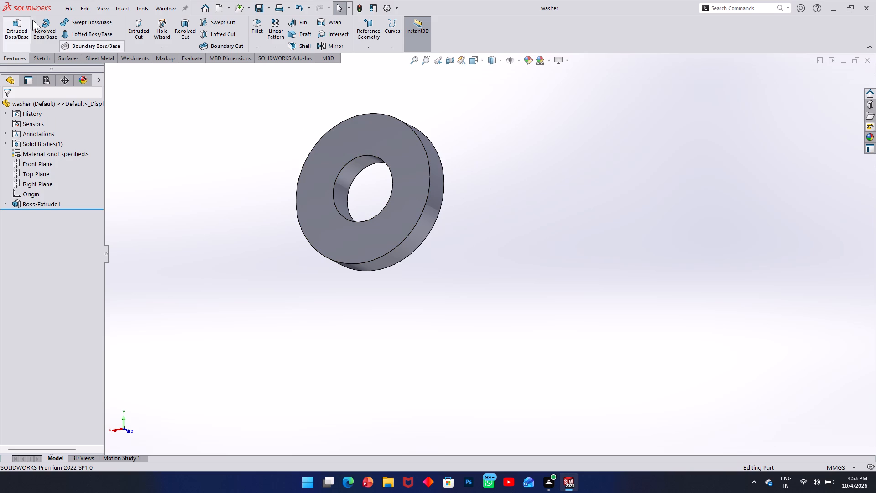
pyautogui.click(71, 6)
pyautogui.click(75, 23)
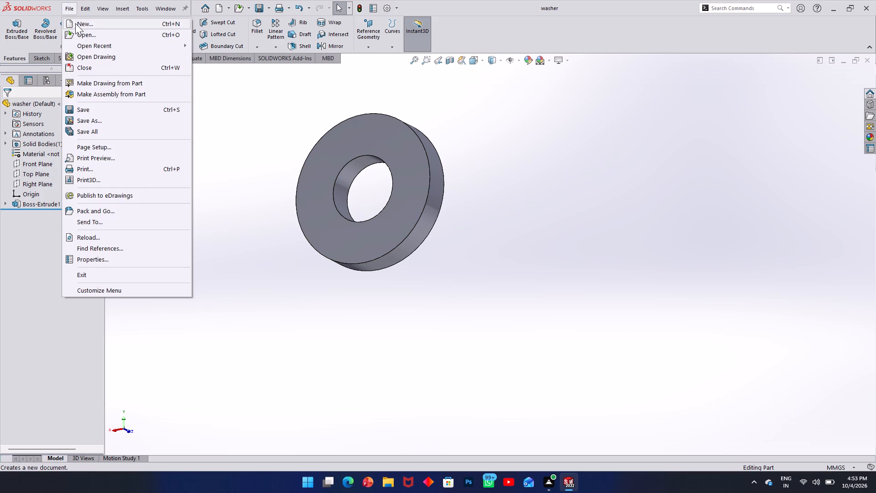
pyautogui.click(220, 235)
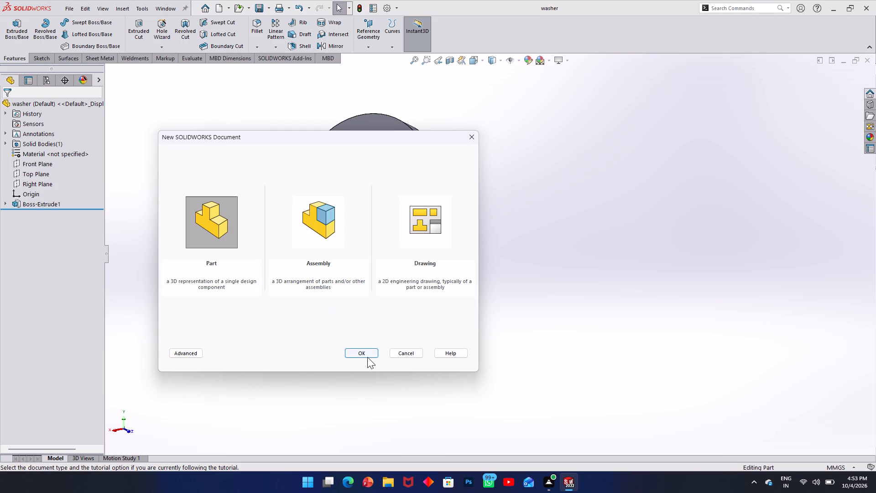
pyautogui.click(367, 350)
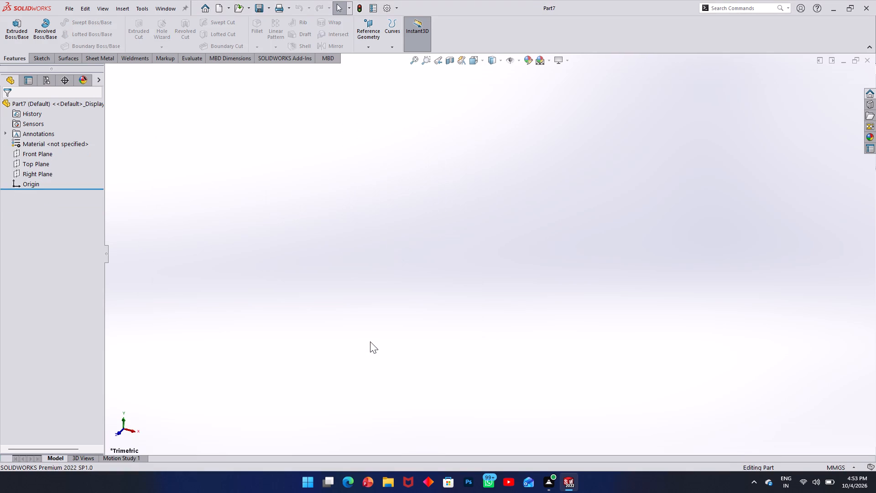
# Start a sketch on the Front Plane and draw a vertical and a horizontal centerline crossing at the origin.
pyautogui.click(52, 154)
pyautogui.click(36, 54)
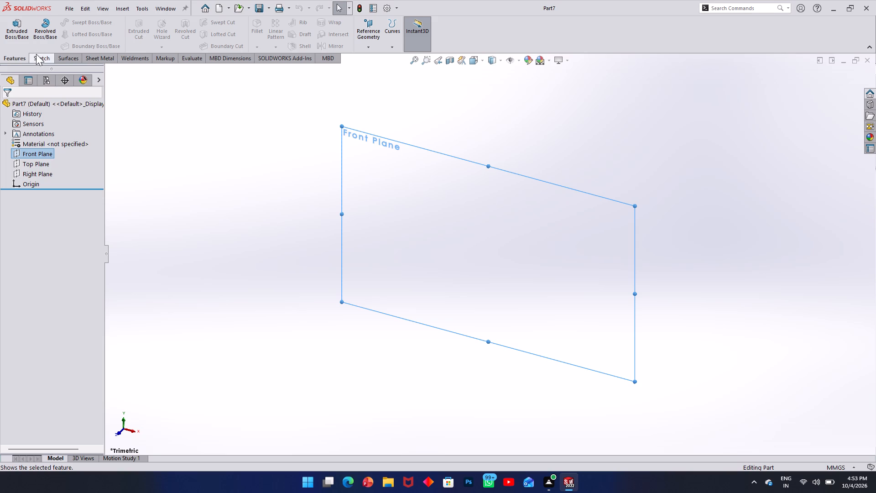
pyautogui.click(16, 25)
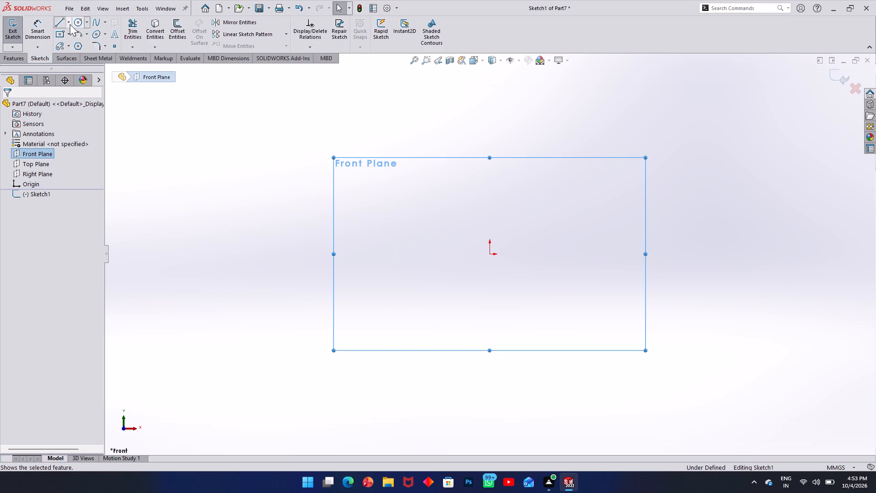
pyautogui.click(69, 24)
pyautogui.click(70, 47)
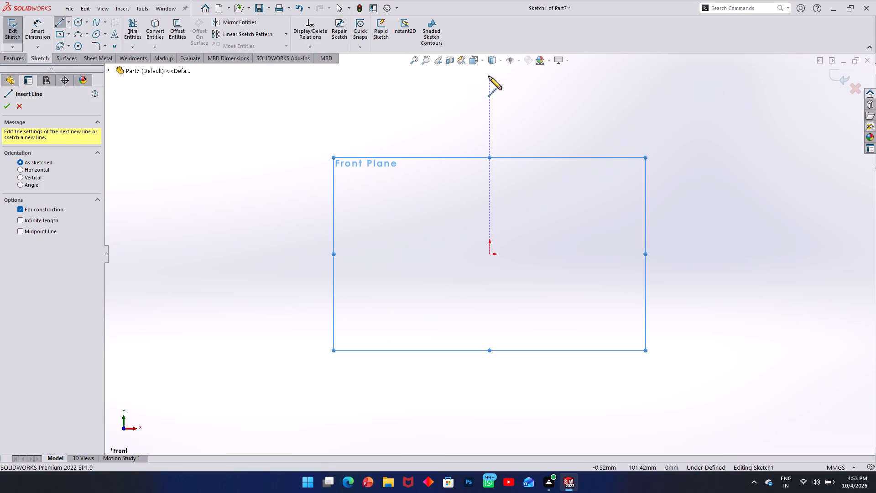
pyautogui.click(489, 76)
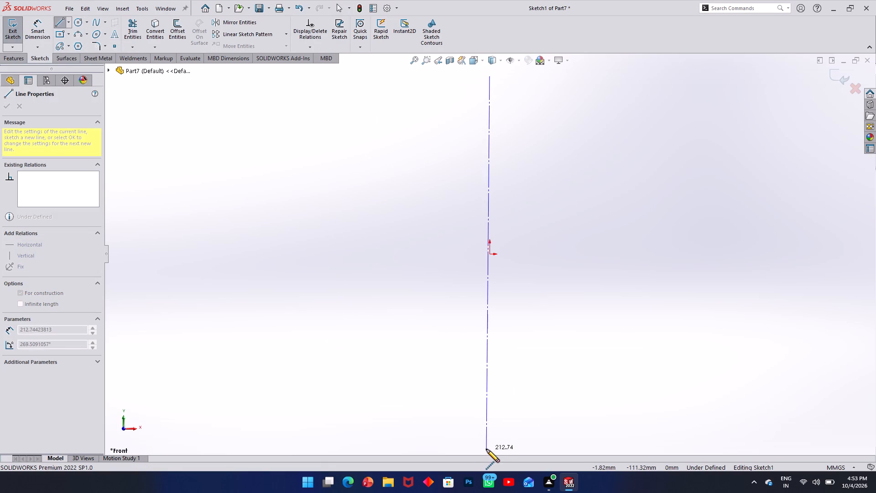
pyautogui.click(489, 449)
pyautogui.press('Escape')
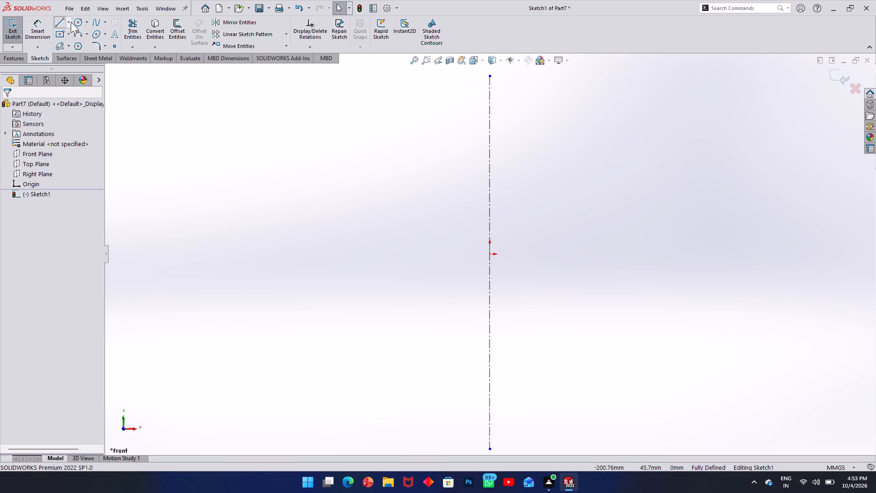
pyautogui.click(70, 21)
pyautogui.click(73, 44)
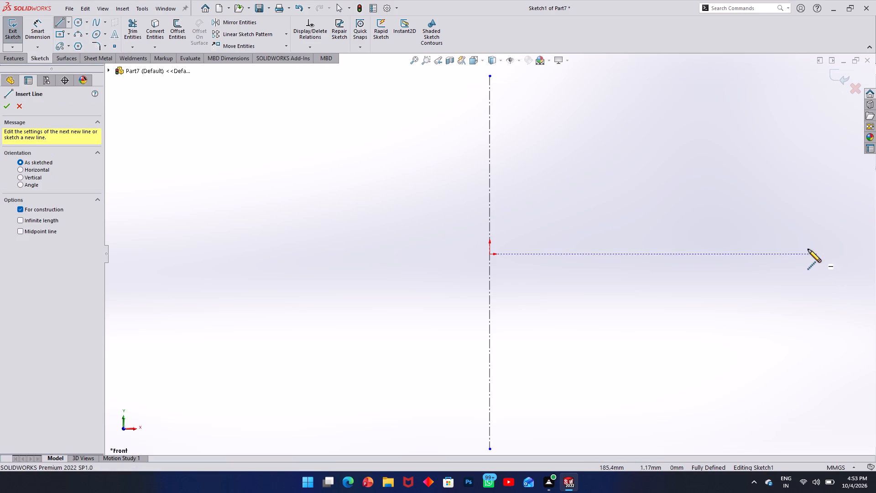
pyautogui.click(815, 256)
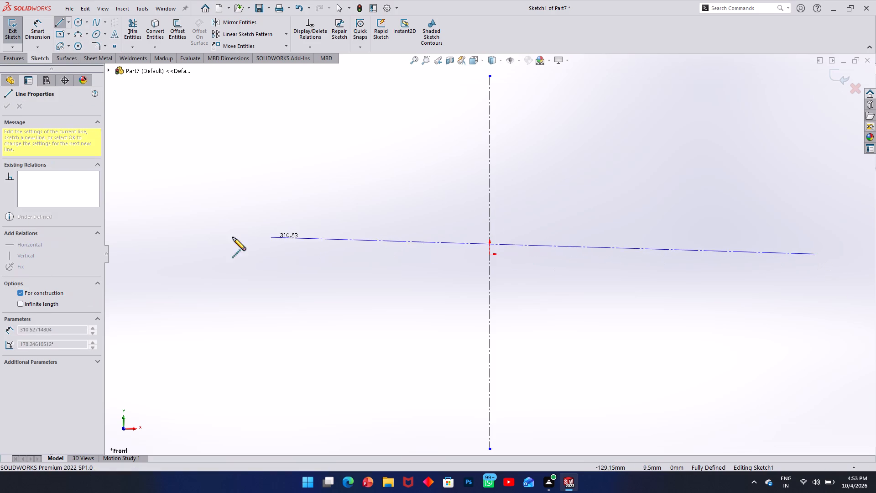
pyautogui.click(211, 254)
pyautogui.press('Escape')
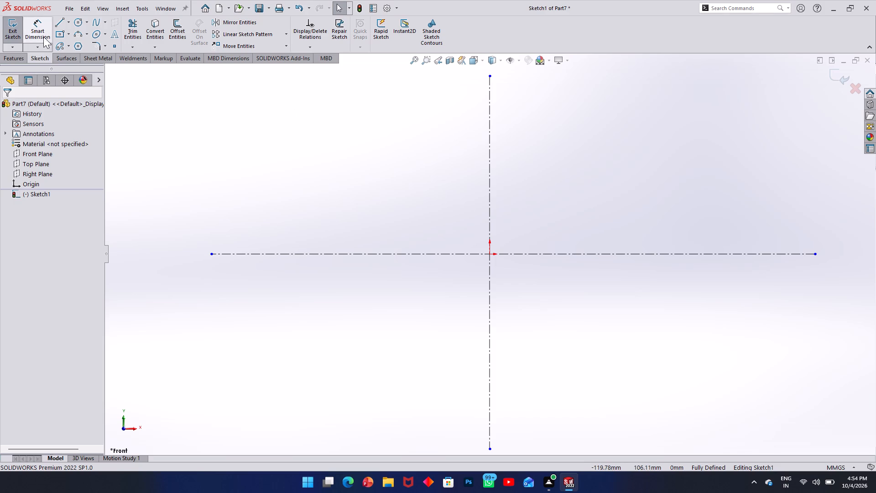
# Sketch a circle centred on the origin and dimension its diameter as 20 mm.
pyautogui.click(76, 23)
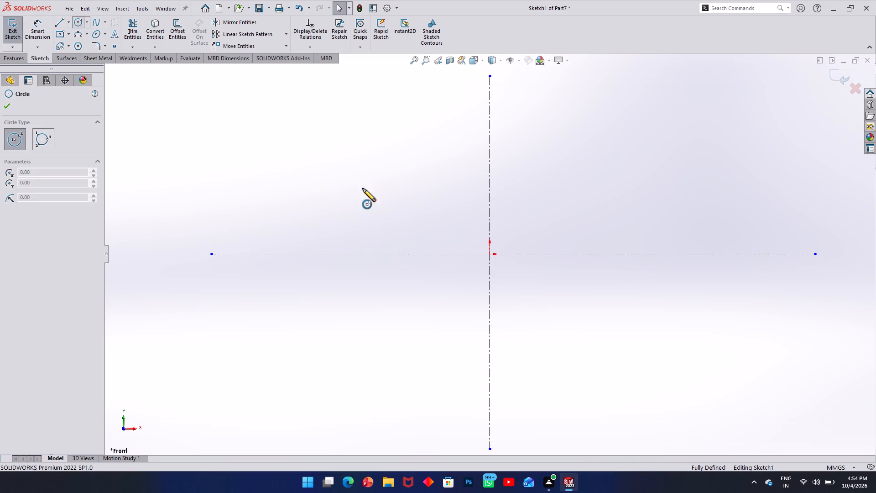
pyautogui.click(491, 255)
pyautogui.click(519, 269)
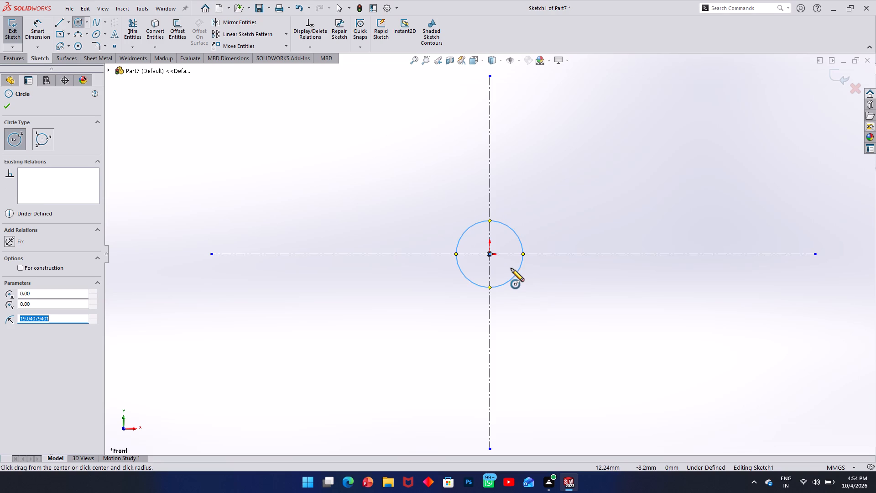
pyautogui.click(32, 23)
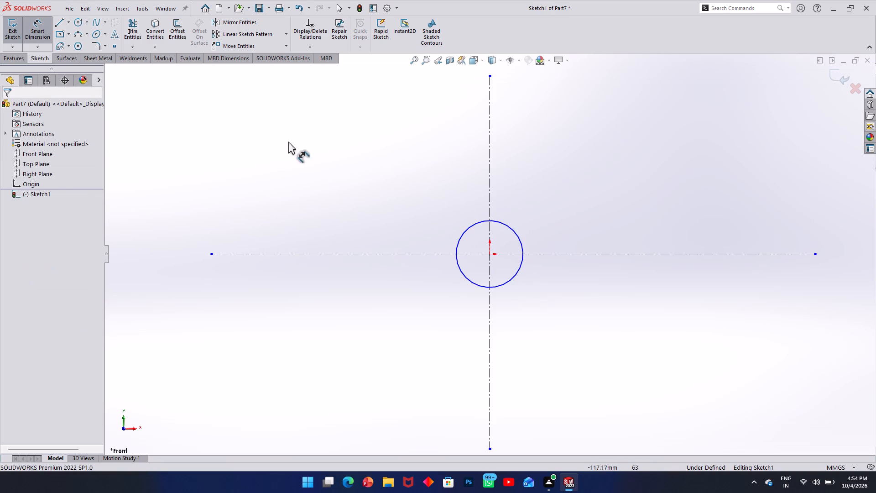
pyautogui.click(513, 275)
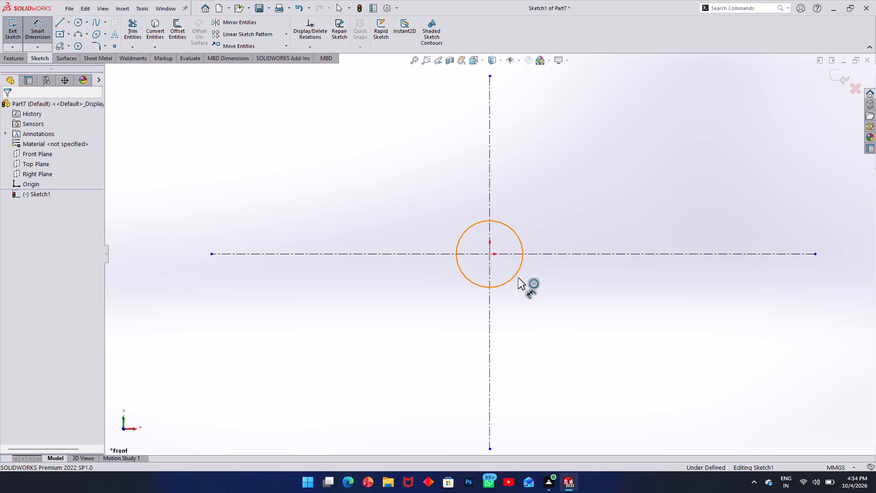
pyautogui.click(573, 299)
pyautogui.doubleClick(573, 299)
pyautogui.click(578, 295)
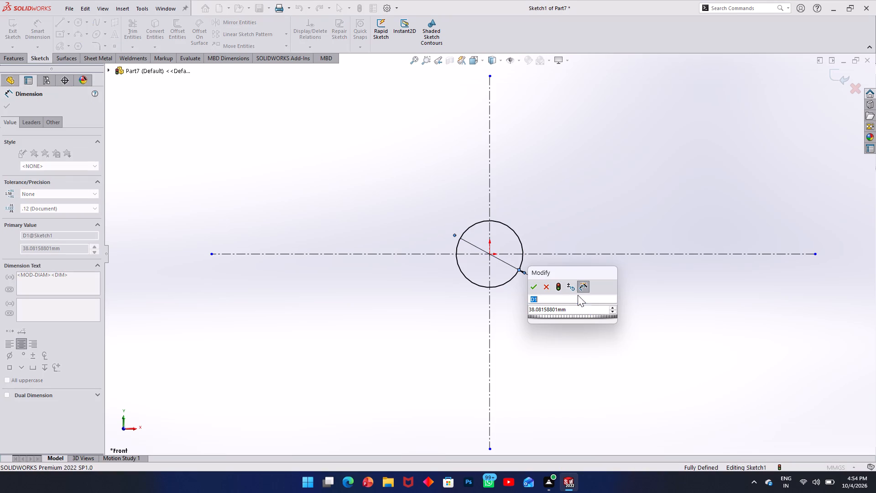
pyautogui.click(568, 310)
pyautogui.moveTo(568, 311); pyautogui.dragTo(499, 309)
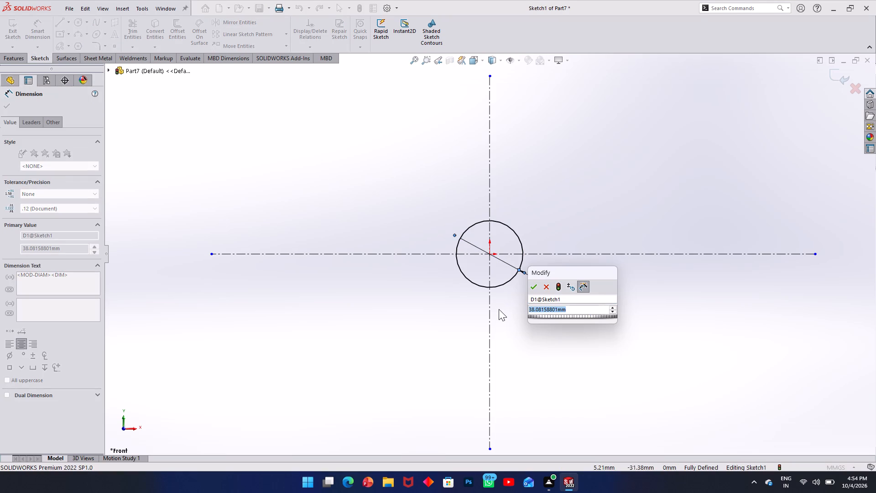
pyautogui.write('20')
pyautogui.press('Return')
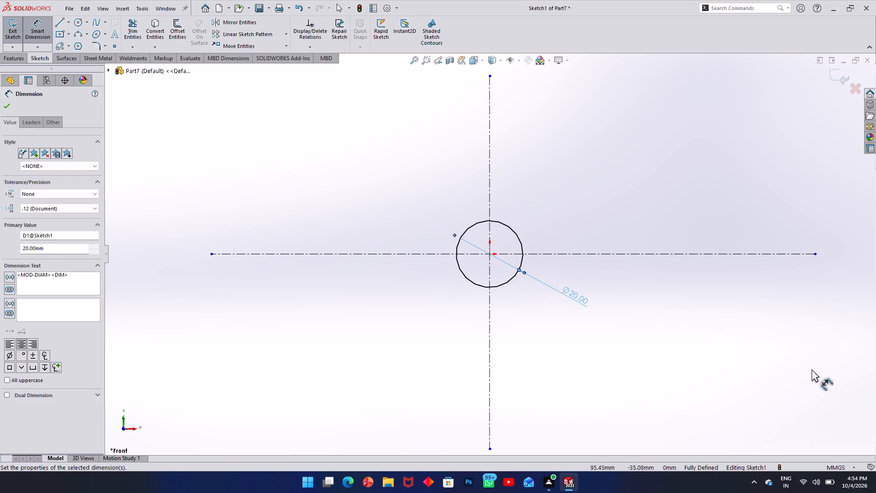
pyautogui.click(813, 367)
# Exit the sketch and extrude the 20 mm circle as a blind boss 56 mm deep.
pyautogui.scroll(2, 568, 254)
pyautogui.scroll(-4, 574, 256)
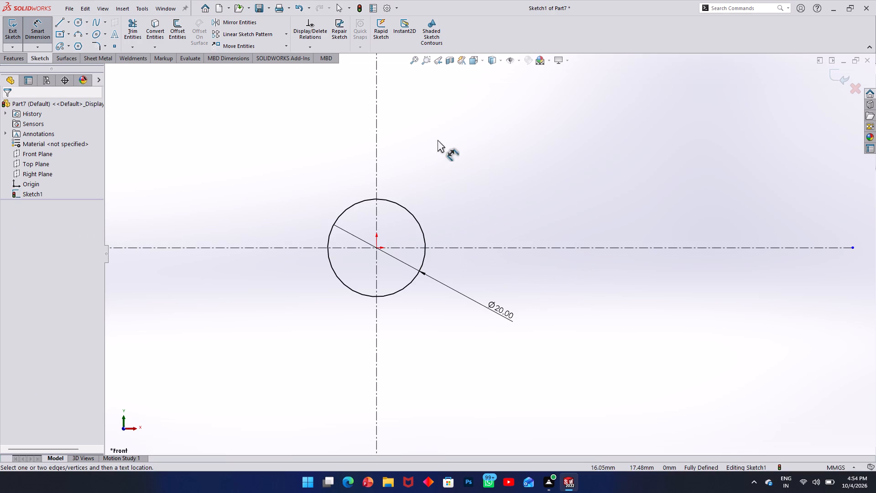
pyautogui.click(438, 62)
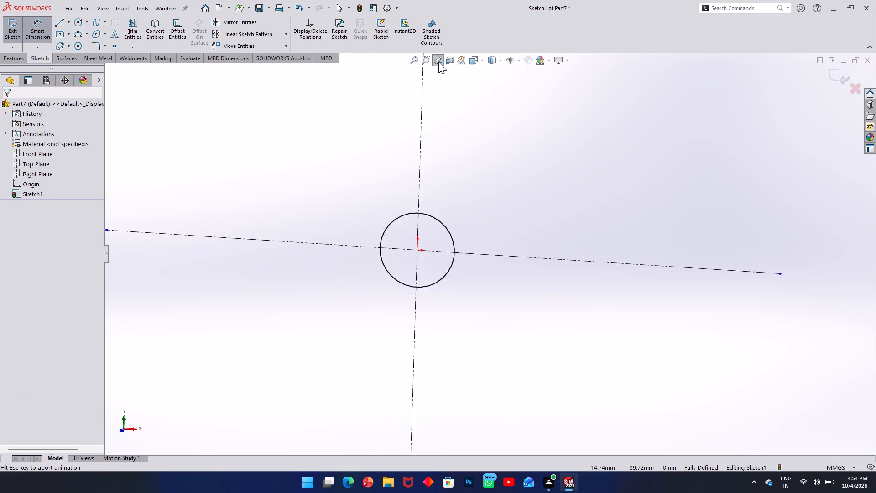
pyautogui.click(438, 62)
pyautogui.click(473, 62)
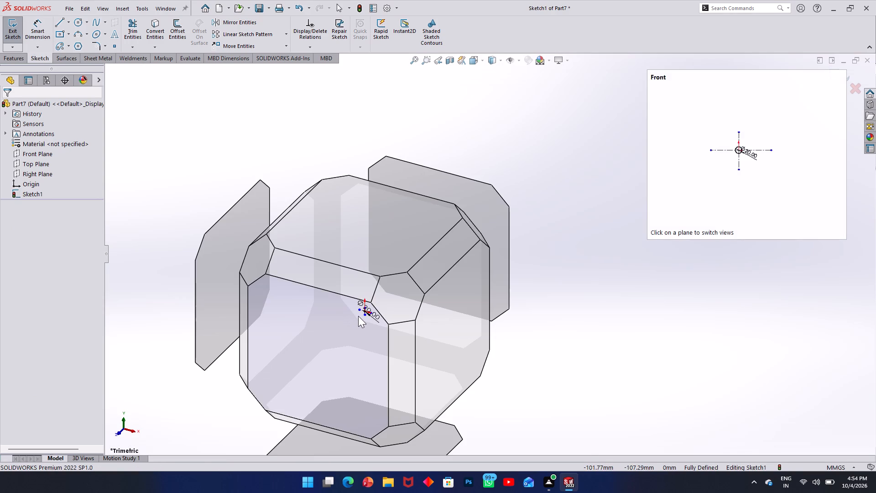
pyautogui.click(358, 316)
pyautogui.scroll(-6, 472, 256)
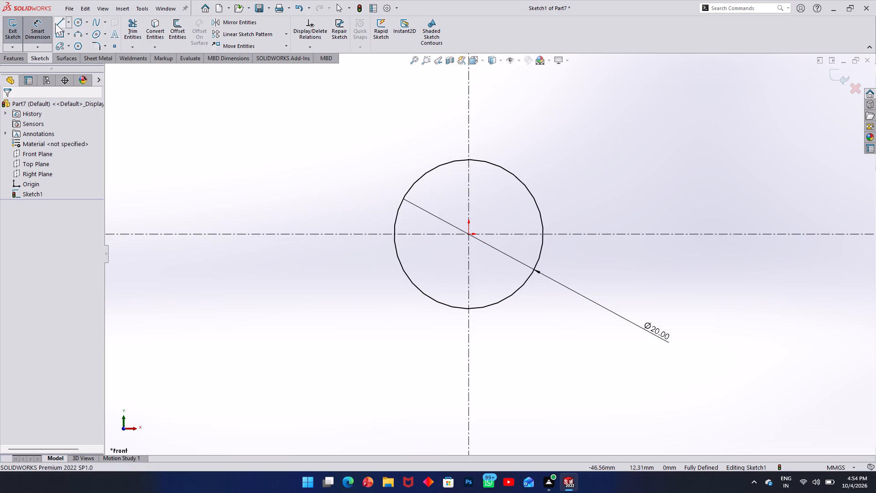
pyautogui.click(11, 27)
pyautogui.click(13, 59)
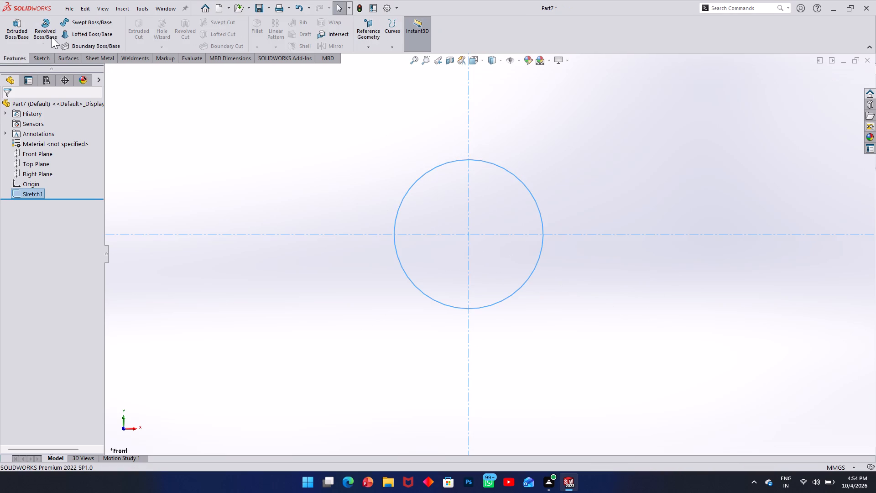
pyautogui.click(20, 21)
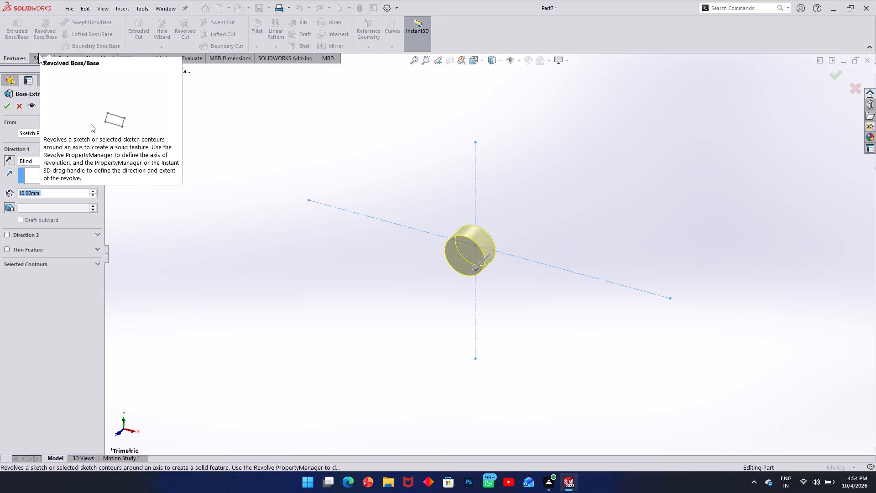
pyautogui.write('56')
pyautogui.press('Return')
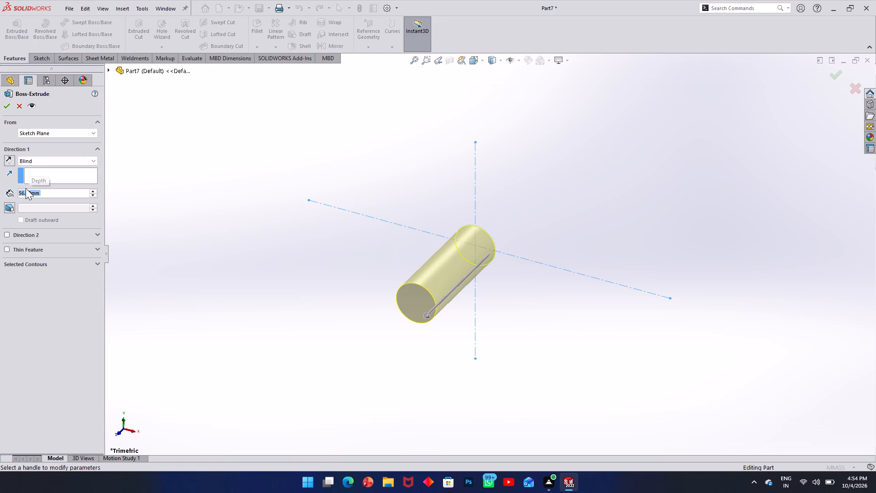
pyautogui.click(7, 105)
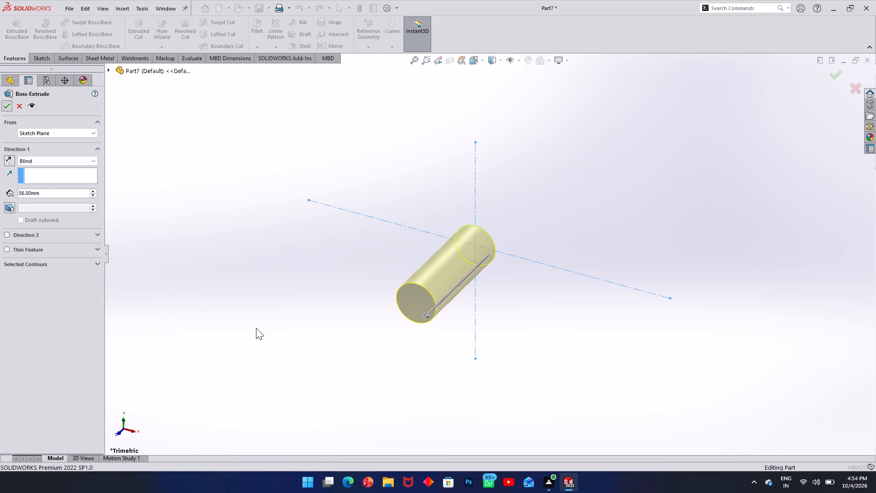
pyautogui.click(274, 338)
# Start a sketch on the Top Plane and draw a circle about 5 mm in diameter on the cylinder's axis, about 20 mm from the origin.
pyautogui.scroll(-5, 474, 284)
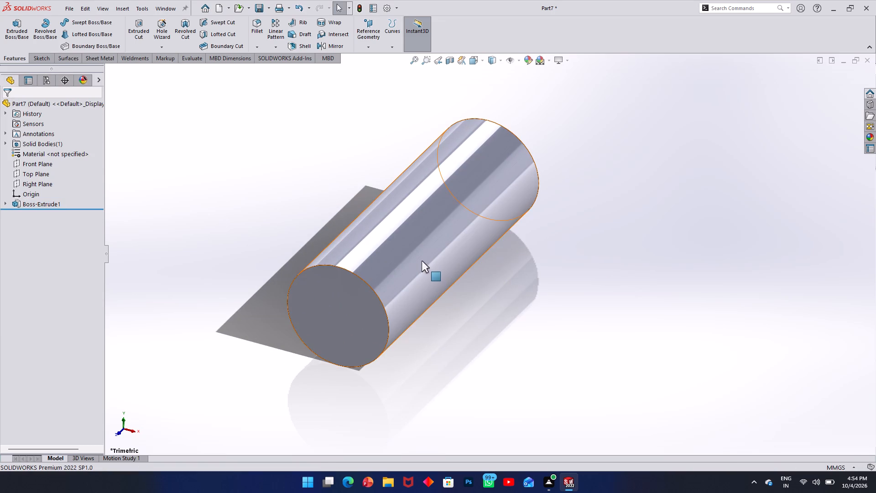
pyautogui.click(28, 176)
pyautogui.click(41, 58)
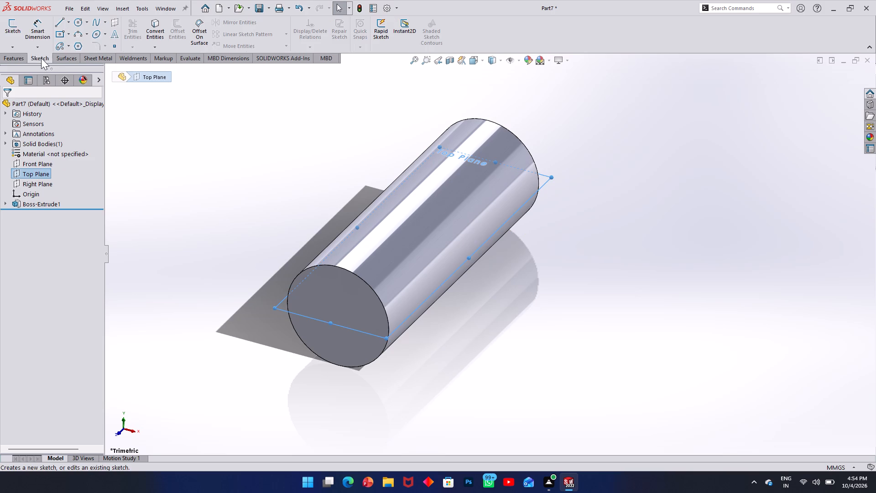
pyautogui.click(19, 34)
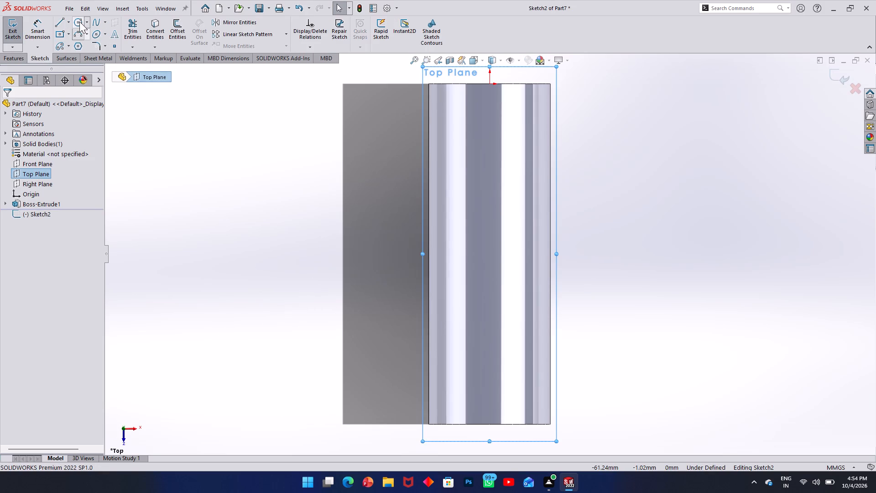
pyautogui.click(79, 21)
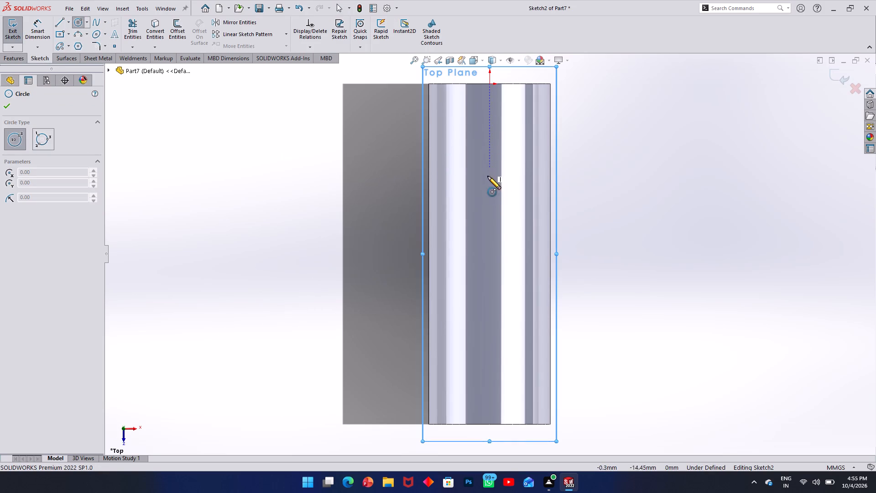
pyautogui.click(490, 208)
pyautogui.click(504, 213)
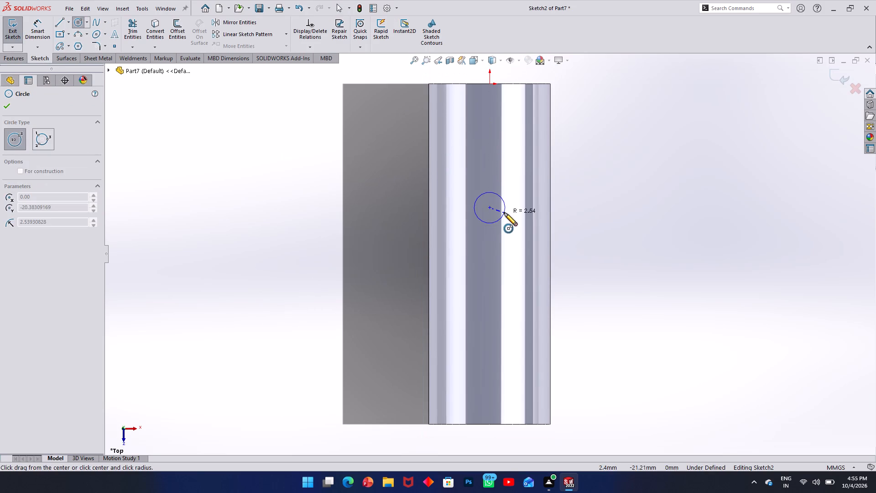
# Dimension the sketched circle's diameter as 10.5 mm.
pyautogui.click(36, 27)
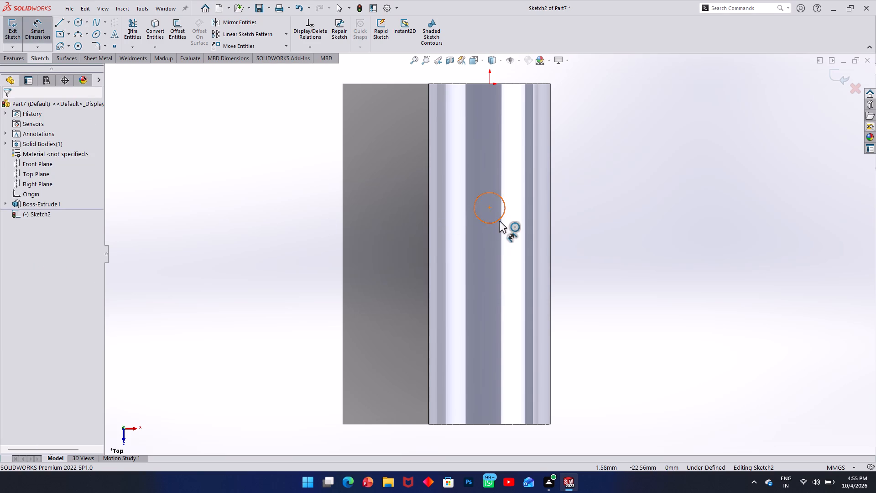
pyautogui.click(499, 220)
pyautogui.click(617, 232)
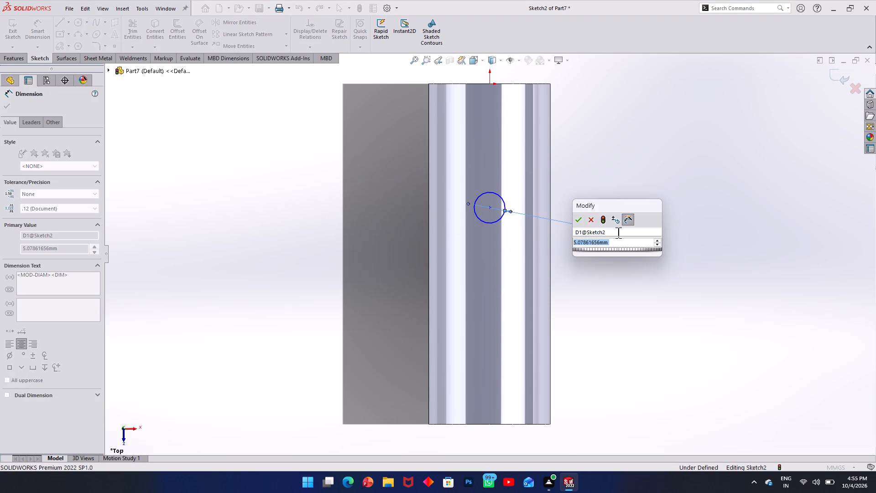
pyautogui.write('100')
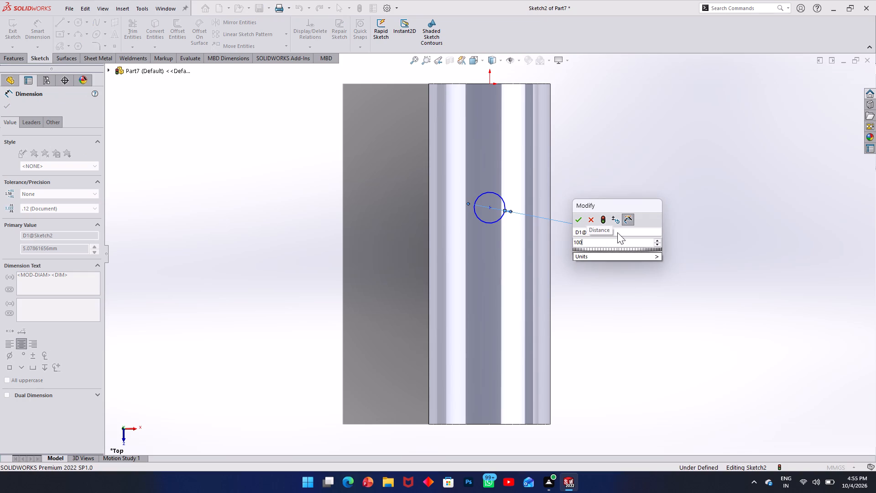
pyautogui.press('BackSpace')
pyautogui.write('.5')
pyautogui.press('Return')
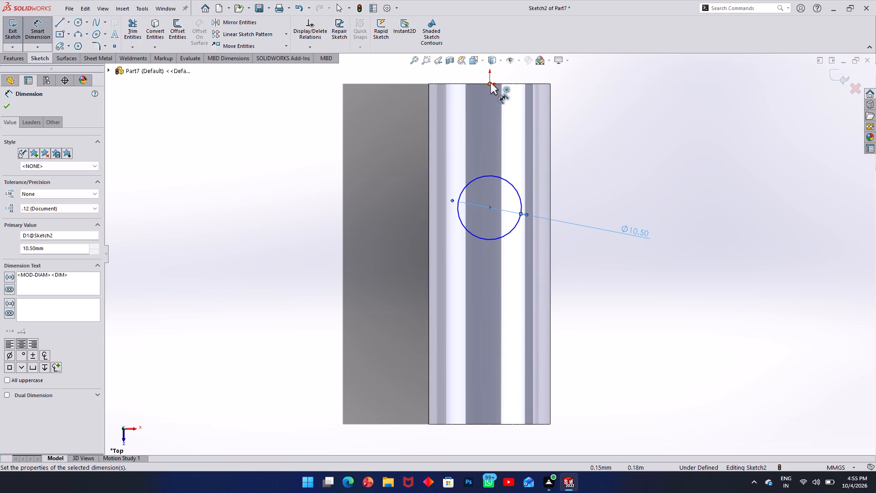
# Dimension the distance from the origin to the circle's centre as 16 mm along the cylinder's axis.
pyautogui.click(490, 83)
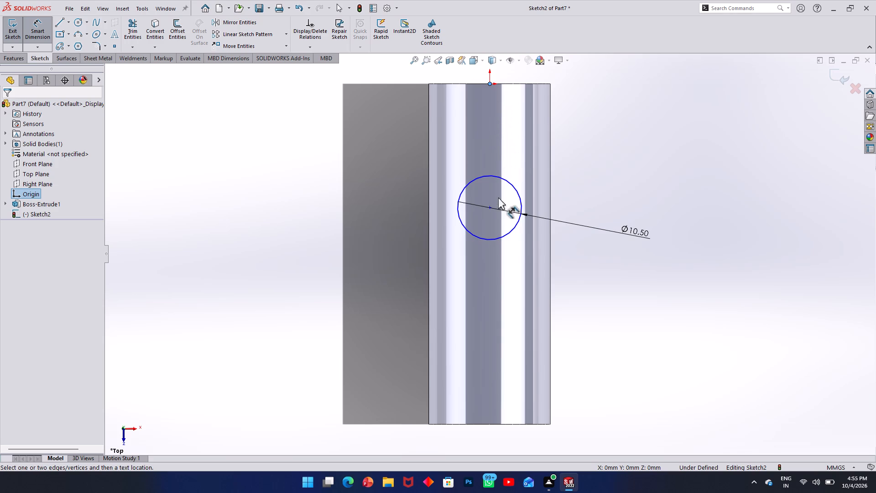
pyautogui.click(488, 208)
pyautogui.click(592, 176)
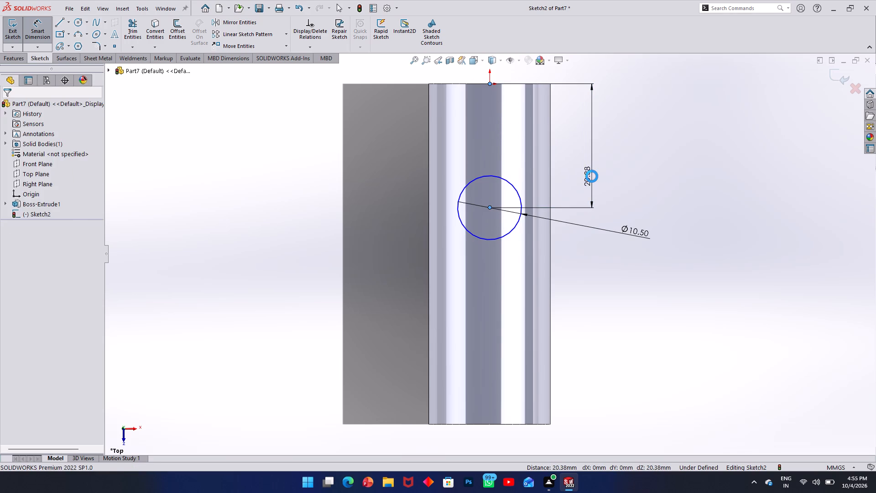
pyautogui.write('16')
pyautogui.press('Return')
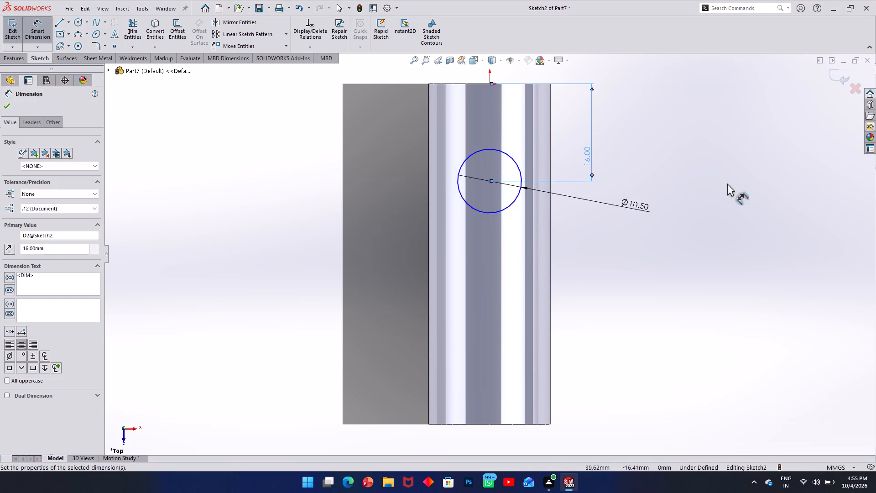
pyautogui.click(582, 208)
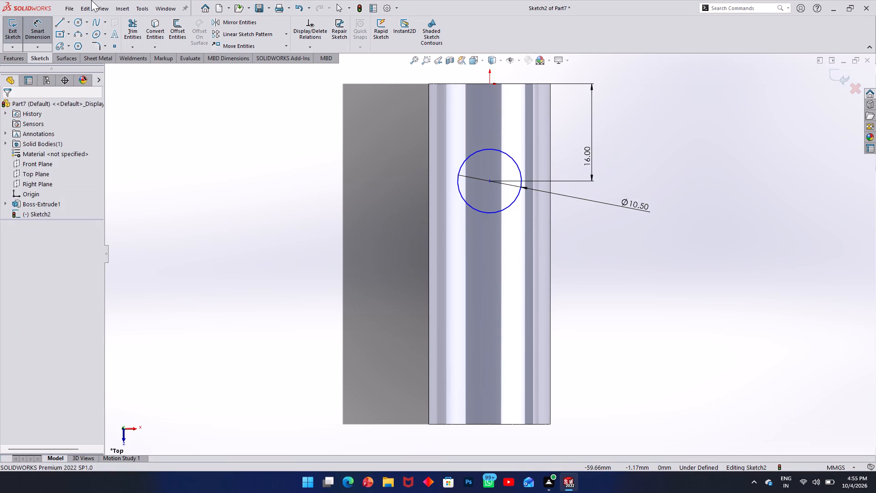
# Exit the sketch and cut-extrude the 10.5 mm circle through the cylinder with a Mid Plane depth of 20 mm.
pyautogui.click(16, 24)
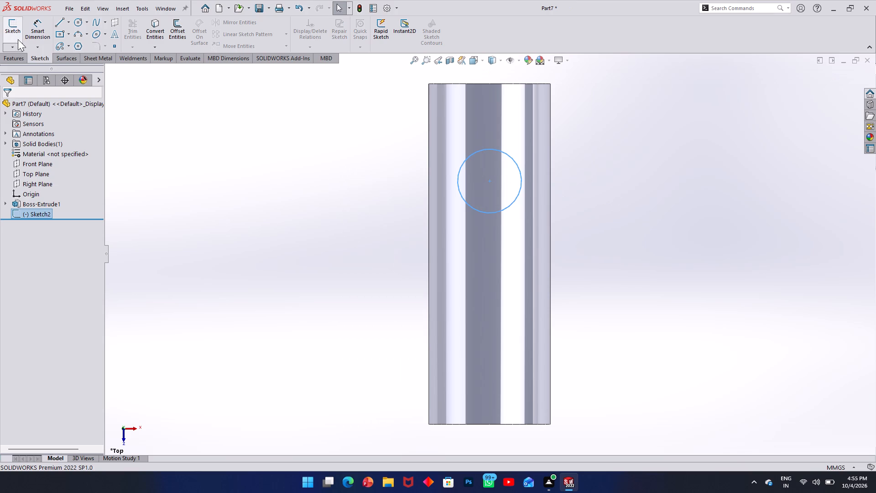
pyautogui.click(21, 56)
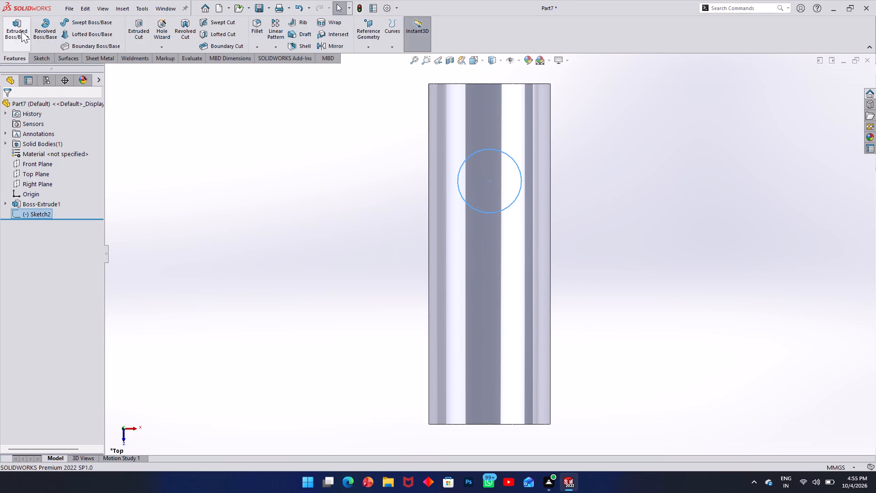
pyautogui.click(135, 42)
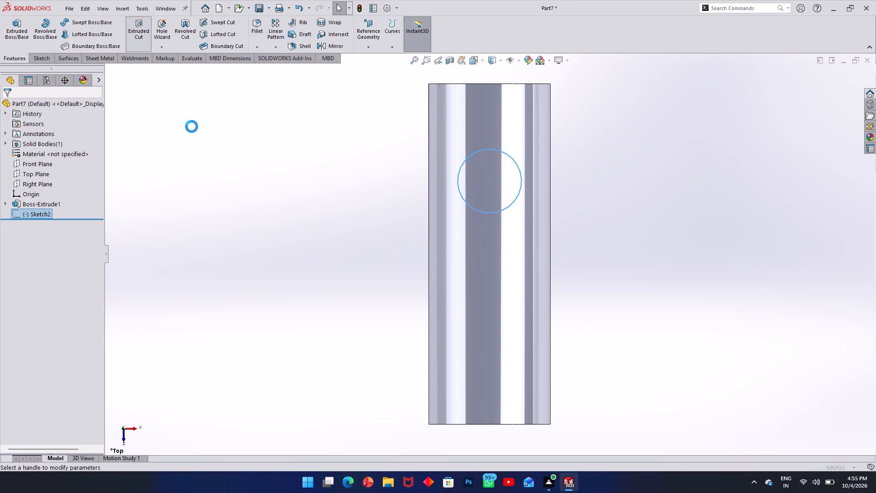
pyautogui.moveTo(266, 152); pyautogui.dragTo(378, 104, button='middle')
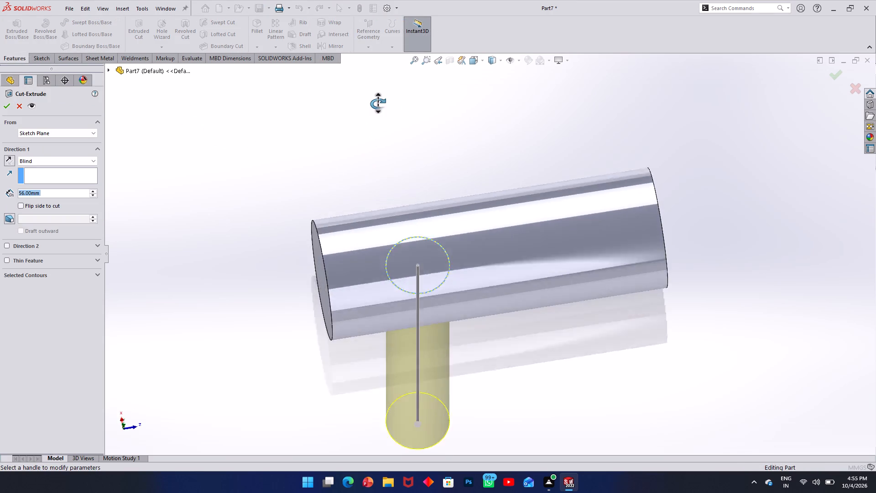
pyautogui.moveTo(378, 104); pyautogui.dragTo(381, 101, button='middle')
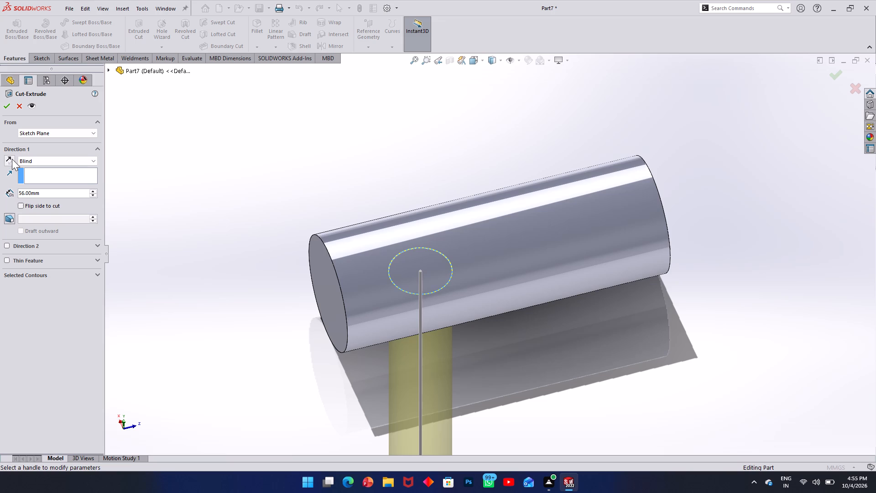
pyautogui.click(12, 159)
pyautogui.click(12, 163)
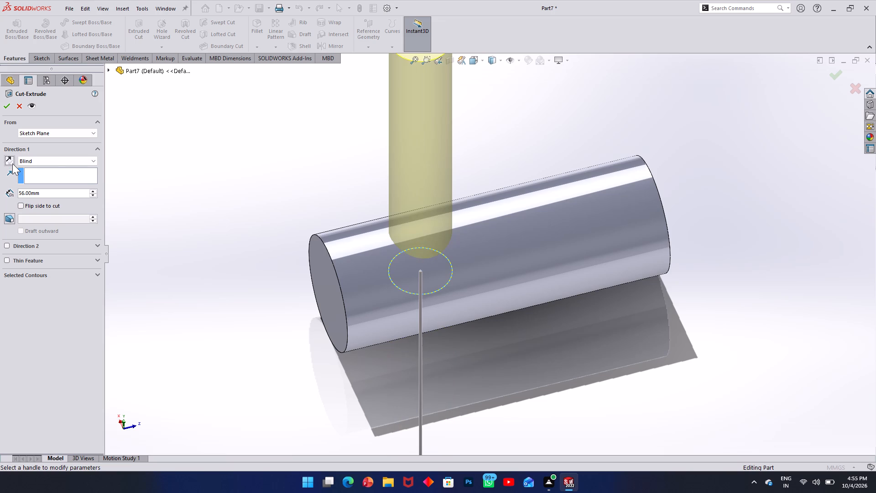
pyautogui.click(57, 163)
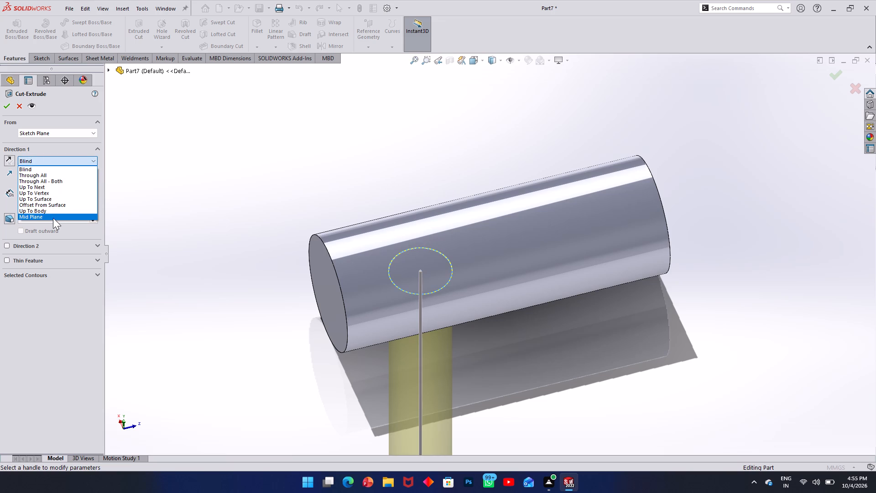
pyautogui.click(51, 215)
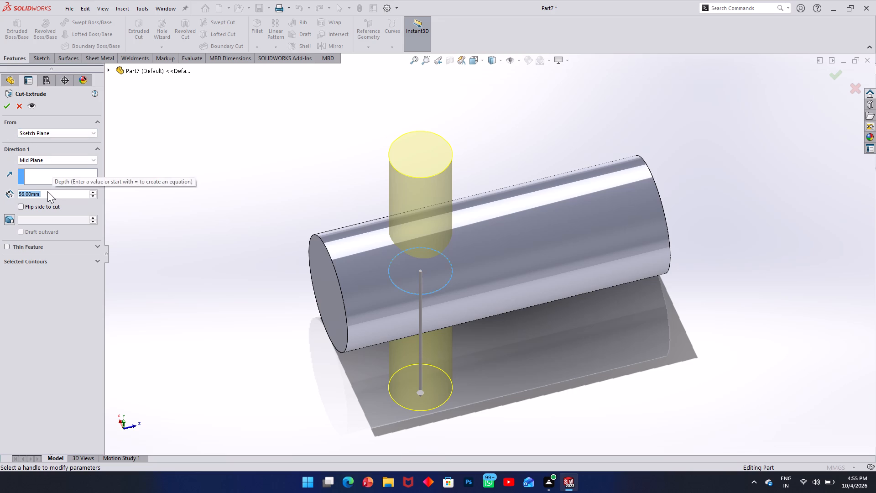
pyautogui.write('20')
pyautogui.press('Return')
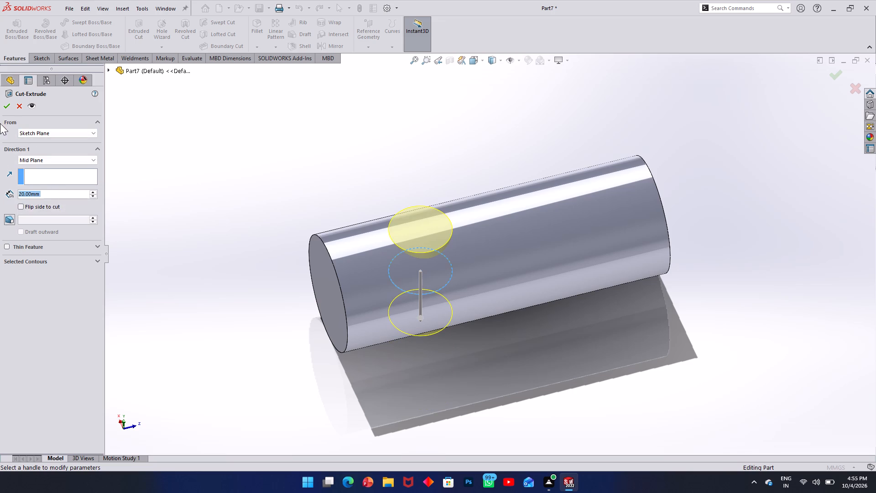
pyautogui.click(7, 106)
pyautogui.moveTo(180, 257); pyautogui.dragTo(186, 255)
# Chamfer the circular edges at both ends of the cylinder with a distance of 2 mm at 45 degrees.
pyautogui.moveTo(405, 420); pyautogui.dragTo(403, 359, button='middle')
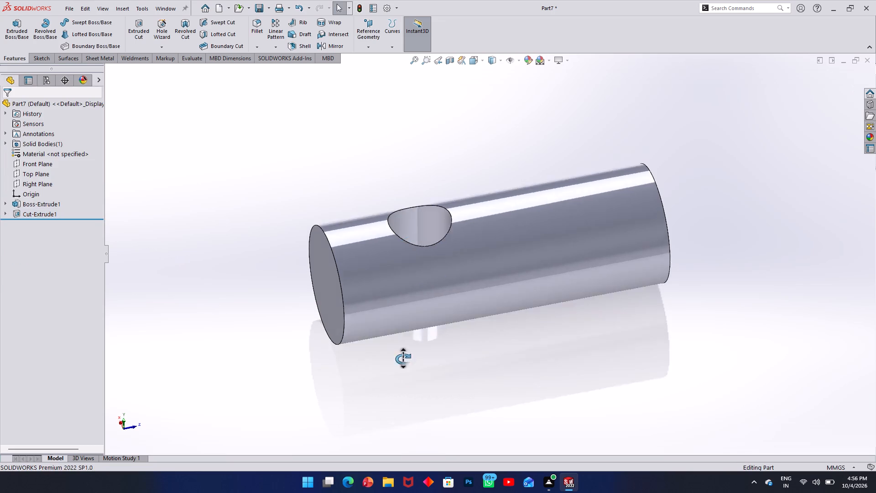
pyautogui.moveTo(403, 359); pyautogui.dragTo(419, 246, button='middle')
pyautogui.scroll(-1, 440, 262)
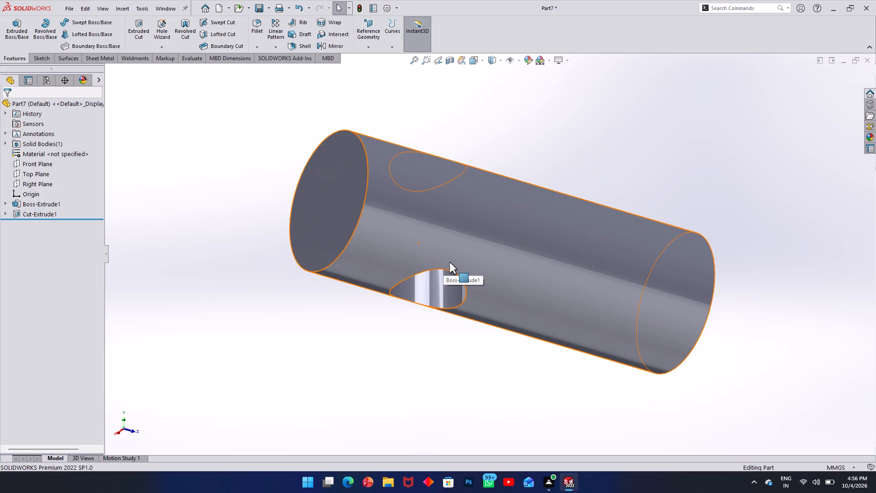
pyautogui.scroll(-1, 449, 262)
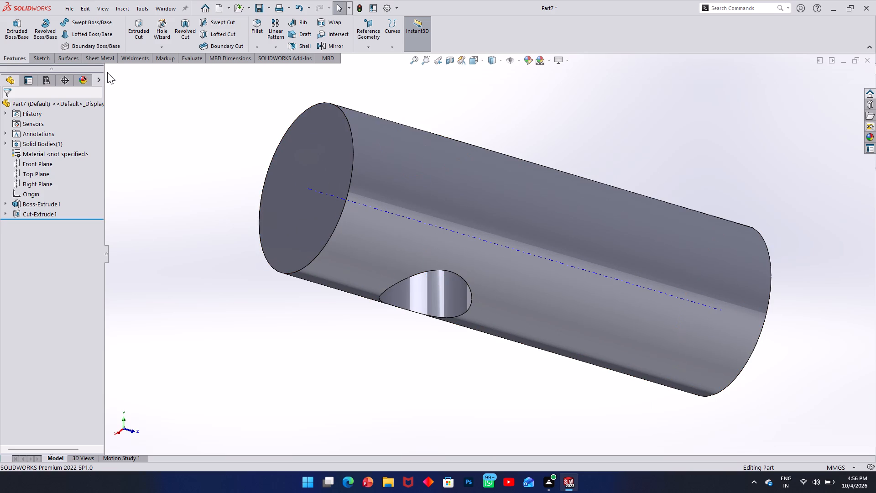
pyautogui.click(256, 49)
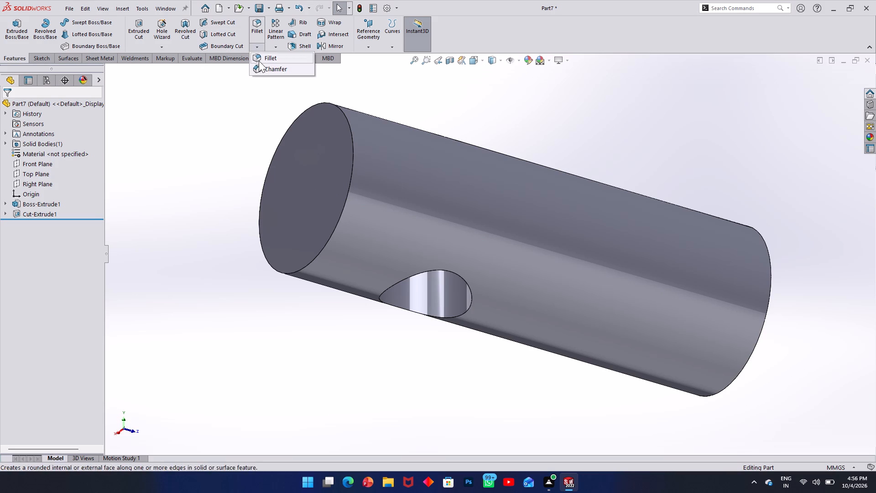
pyautogui.click(260, 68)
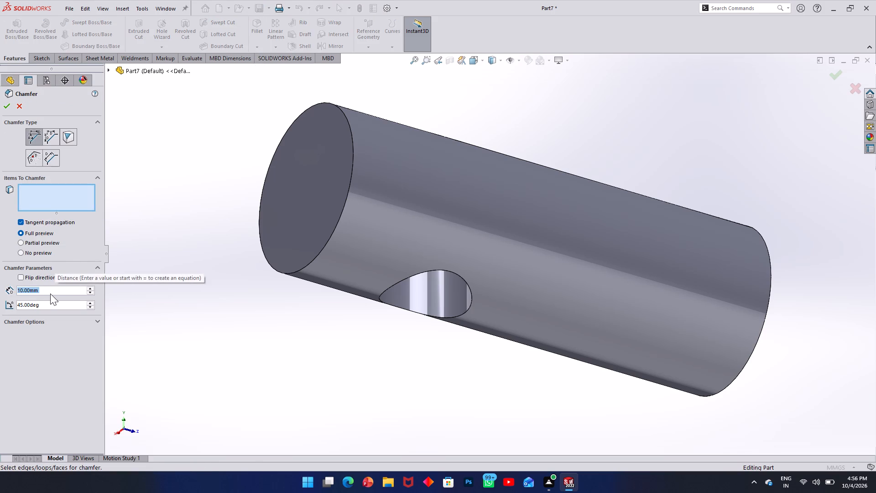
pyautogui.press('2')
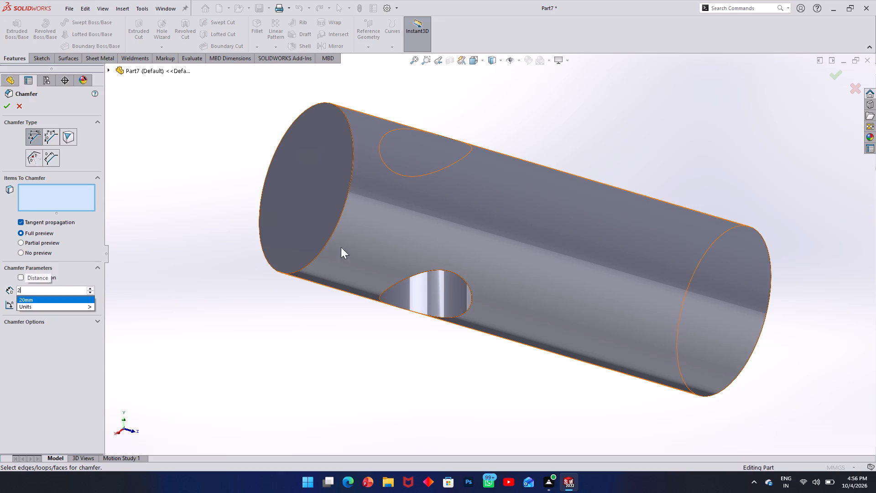
pyautogui.click(133, 288)
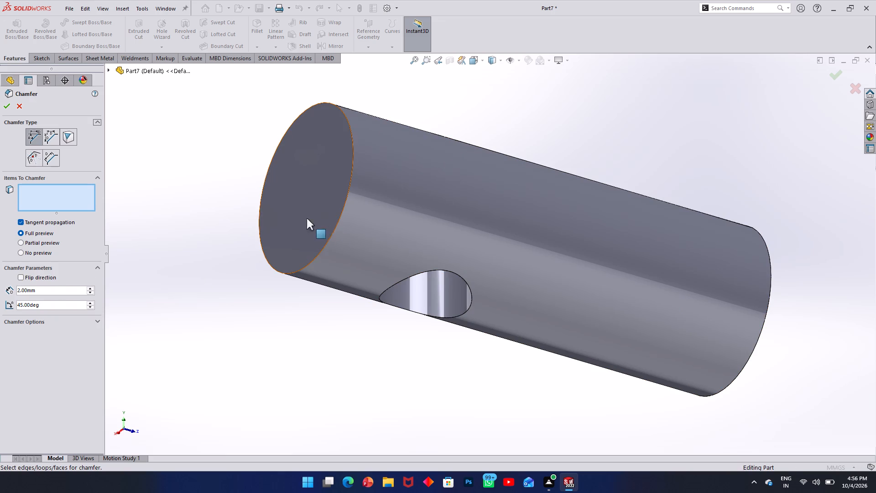
pyautogui.click(337, 223)
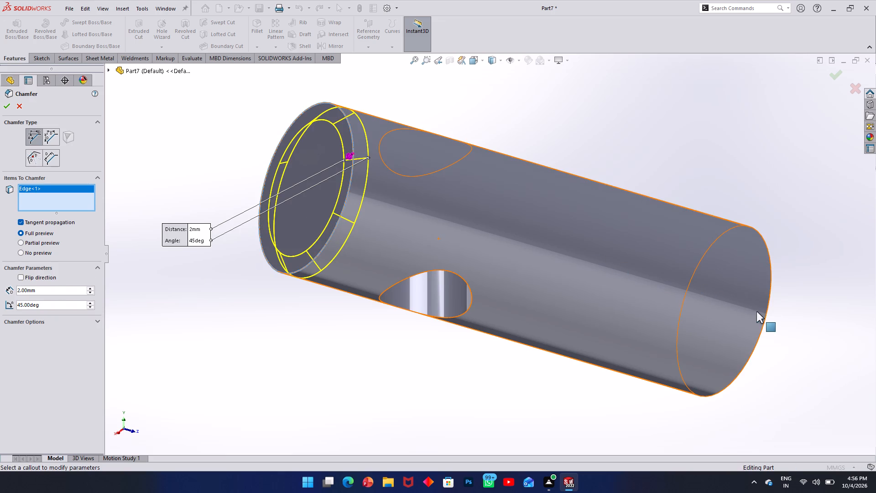
pyautogui.click(765, 322)
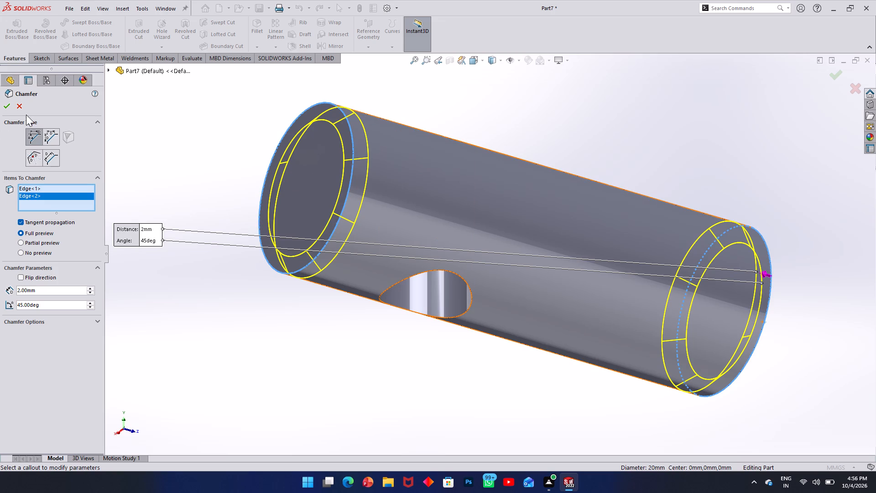
pyautogui.click(8, 101)
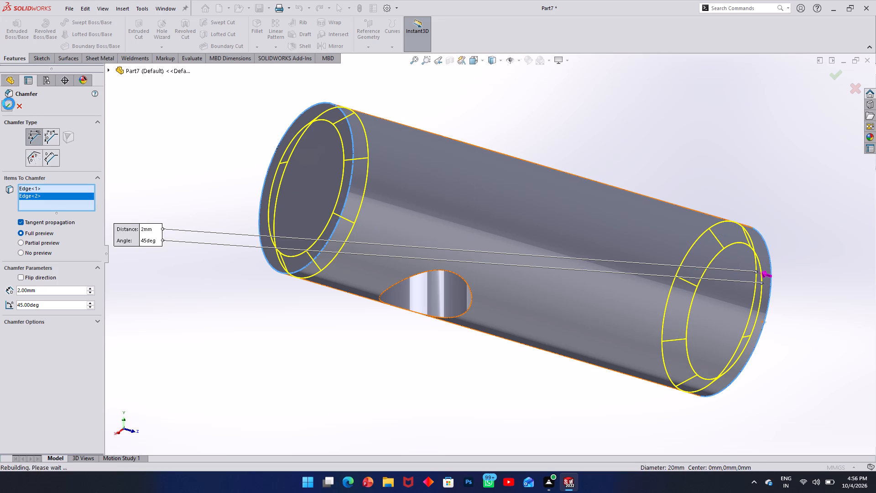
pyautogui.click(331, 345)
# Save the part as pinscrew in the jack assembly folder.
pyautogui.moveTo(298, 282); pyautogui.dragTo(442, 274, button='middle')
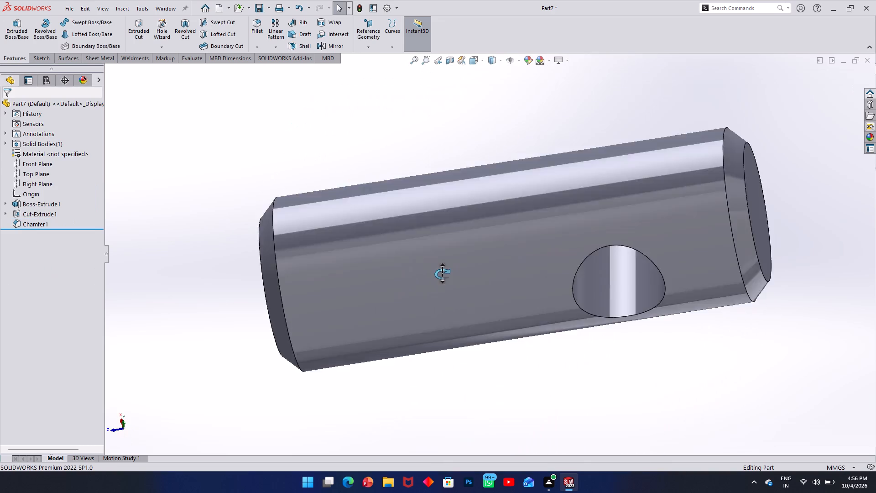
pyautogui.moveTo(442, 274); pyautogui.dragTo(463, 342, button='middle')
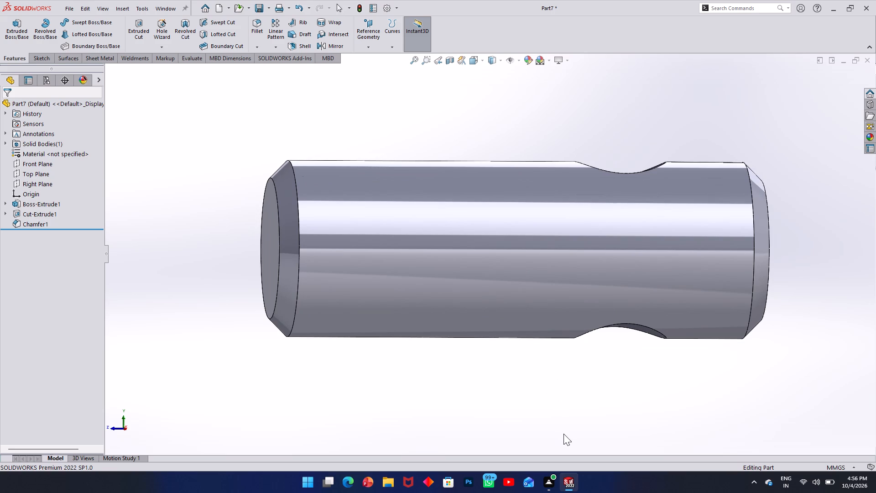
pyautogui.click(563, 434)
pyautogui.hotkey('ctrl', 's')
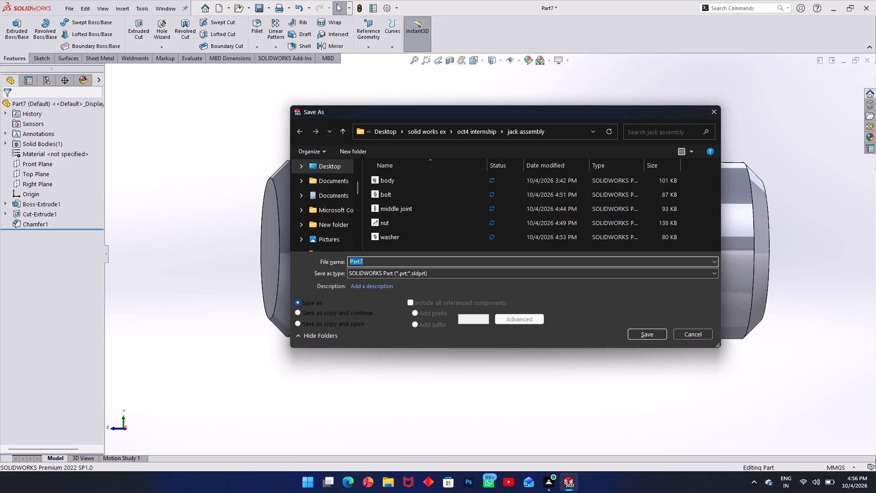
pyautogui.write('pinsct')
pyautogui.press('BackSpace')
pyautogui.write('re')
pyautogui.press('w')
pyautogui.press('Return')
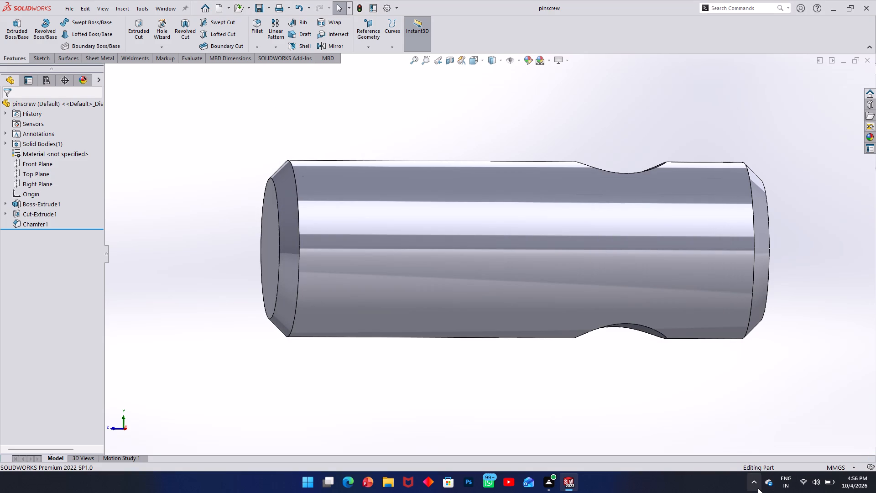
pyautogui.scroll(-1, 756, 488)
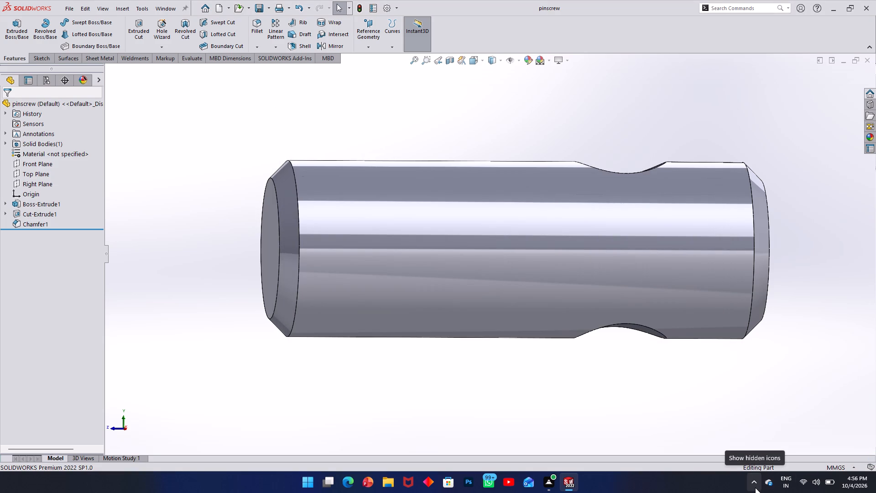
# Save the pinscrew part again.
pyautogui.hotkey('ctrl', 's')
pyautogui.hotkey('ctrl', 's')
pyautogui.hotkey('ctrl', 's')
# Switch to the body part, make a new assembly from it and place the body as the first component.
pyautogui.click(64, 4)
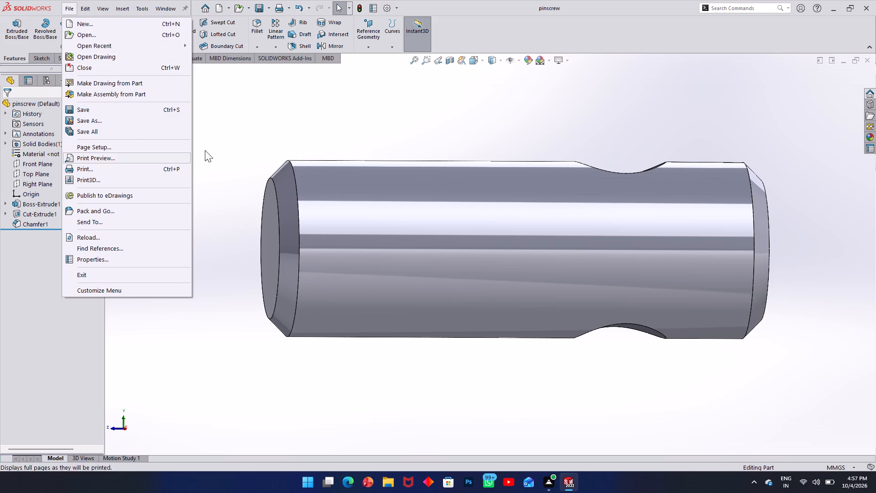
pyautogui.click(207, 106)
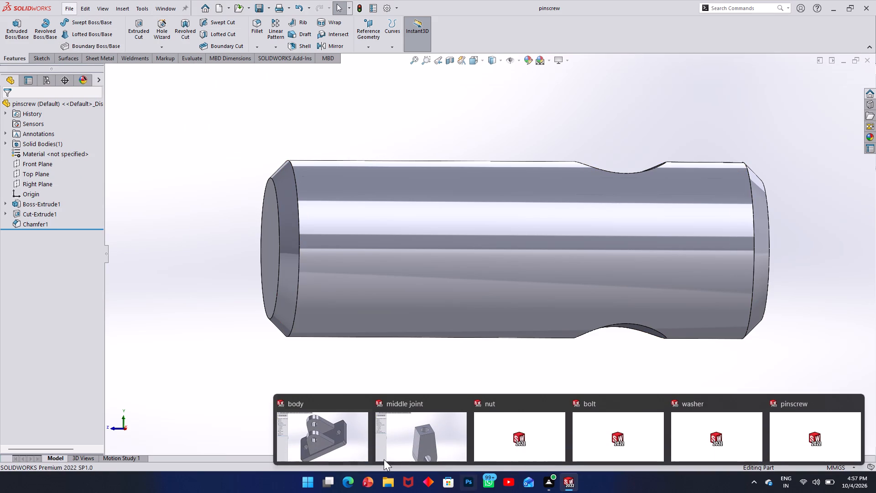
pyautogui.click(326, 448)
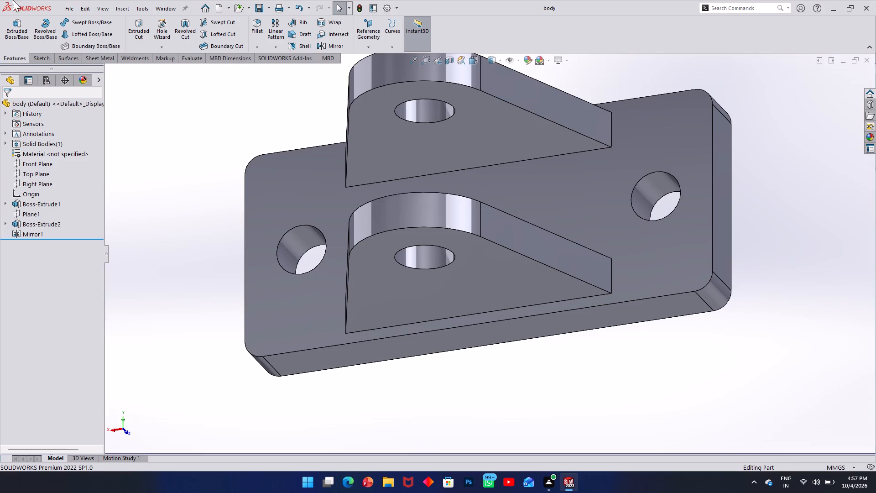
pyautogui.click(63, 6)
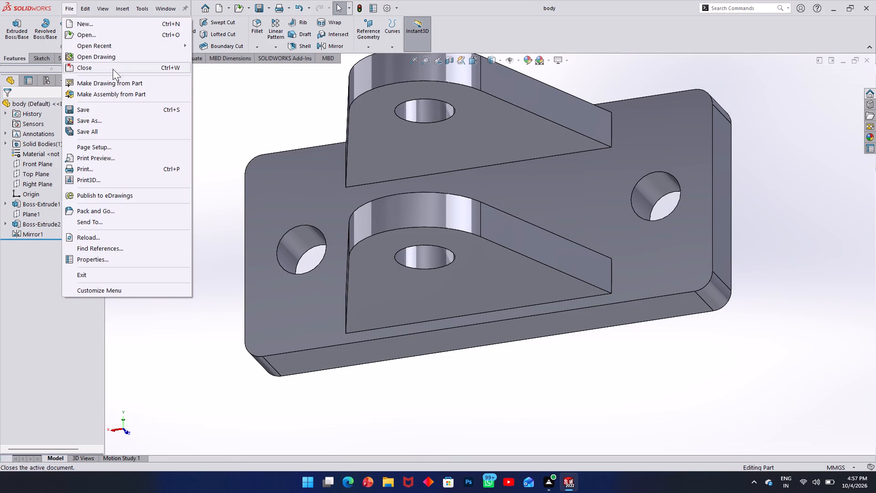
pyautogui.click(115, 93)
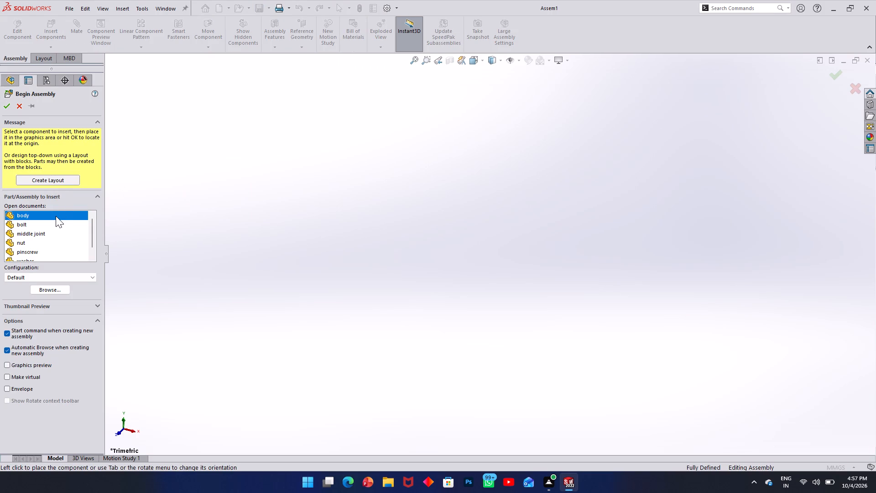
pyautogui.click(56, 216)
pyautogui.click(59, 212)
pyautogui.click(460, 207)
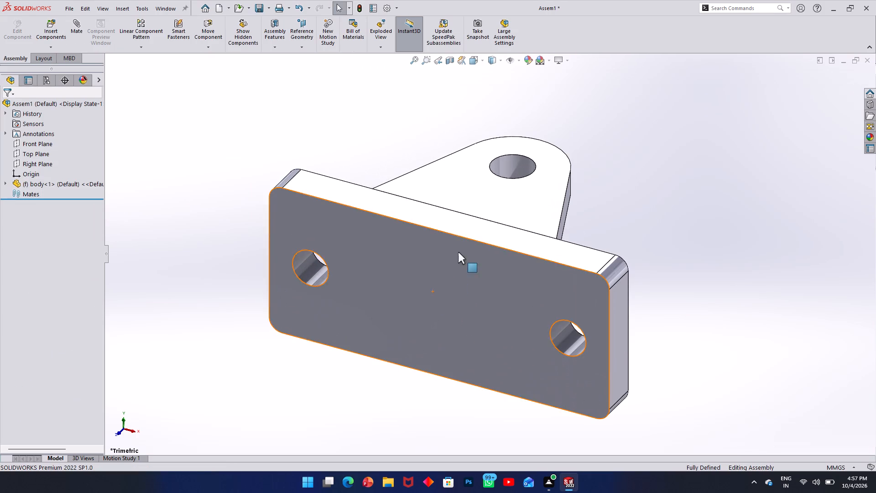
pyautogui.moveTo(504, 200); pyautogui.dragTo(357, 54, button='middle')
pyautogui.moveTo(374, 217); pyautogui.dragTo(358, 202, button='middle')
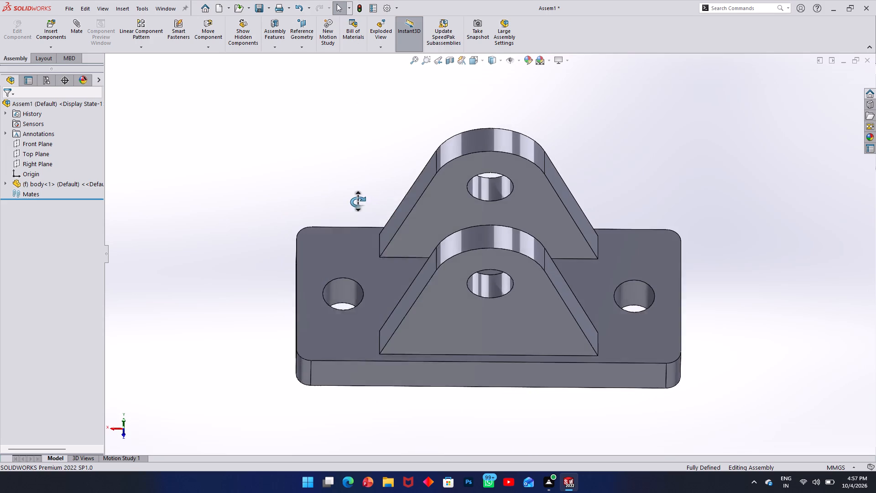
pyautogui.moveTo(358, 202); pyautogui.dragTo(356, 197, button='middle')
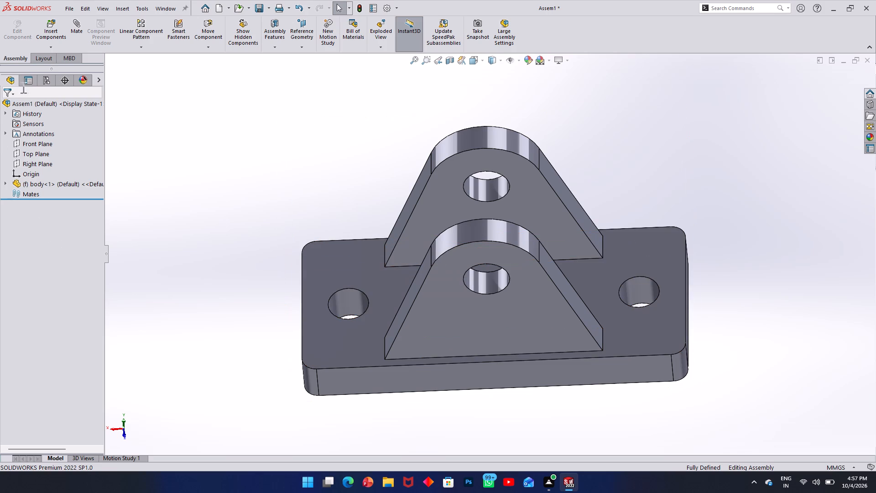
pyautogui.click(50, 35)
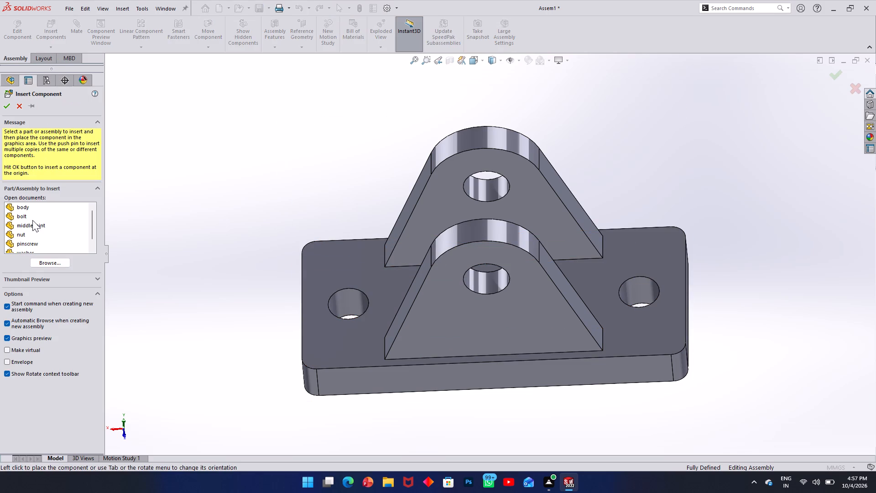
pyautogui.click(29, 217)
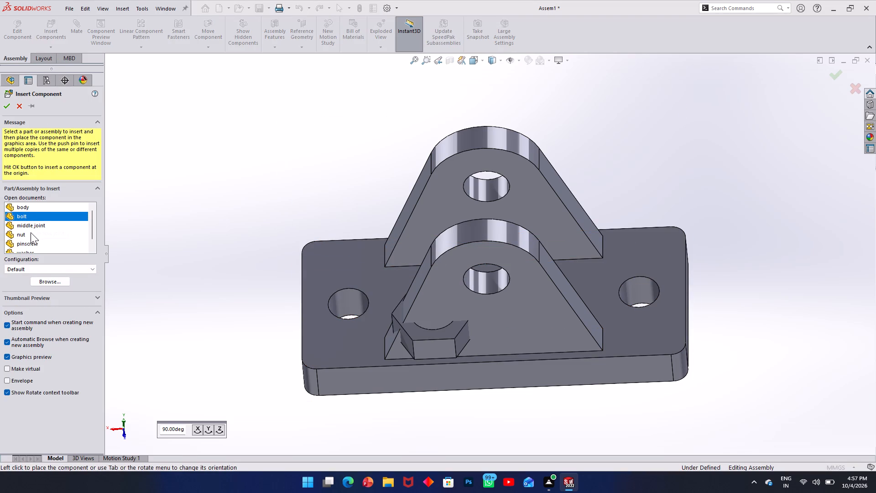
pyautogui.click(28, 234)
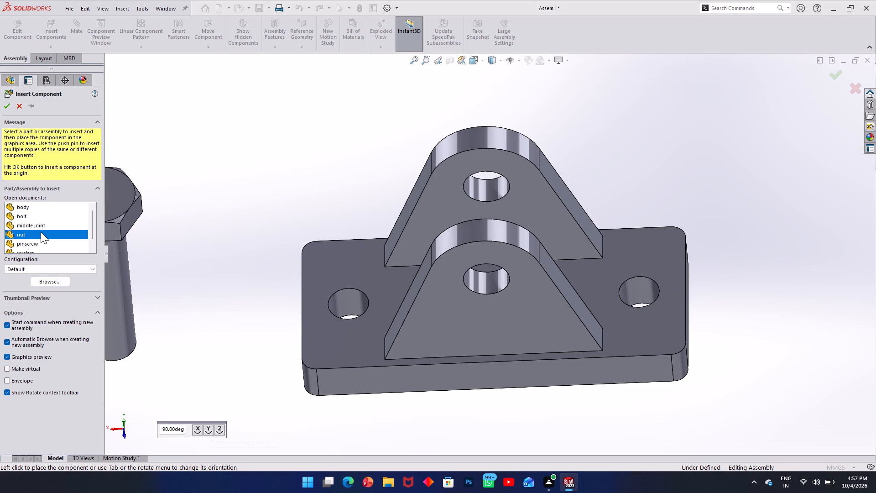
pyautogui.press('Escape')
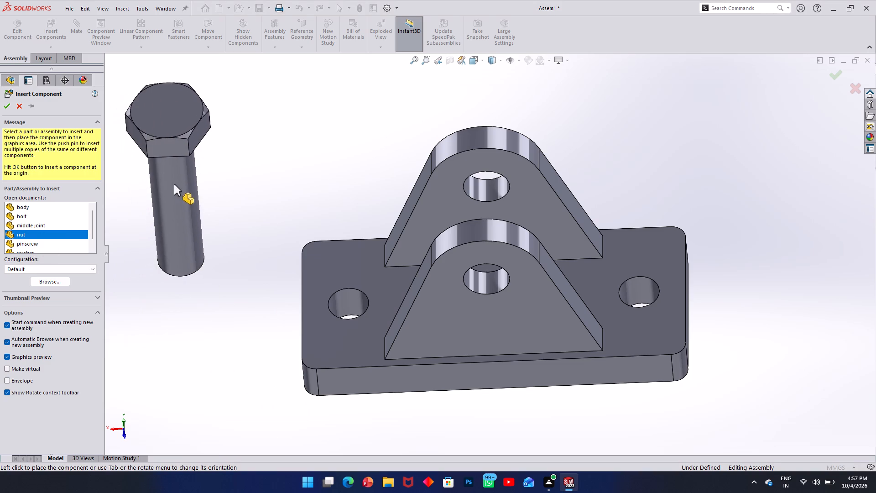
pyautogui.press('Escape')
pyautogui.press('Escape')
# Insert the middle joint, turn it in 90-degree increments about Y and X, and place it beside the body's lugs.
pyautogui.click(51, 25)
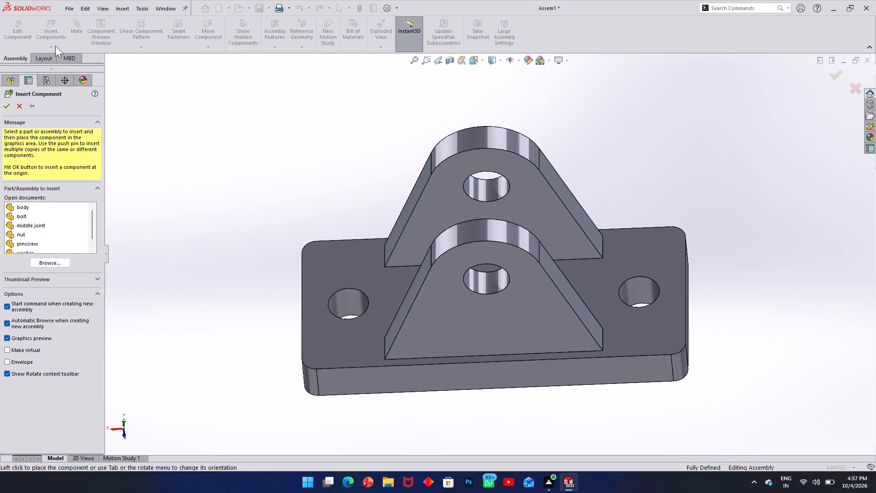
pyautogui.scroll(-3, 44, 244)
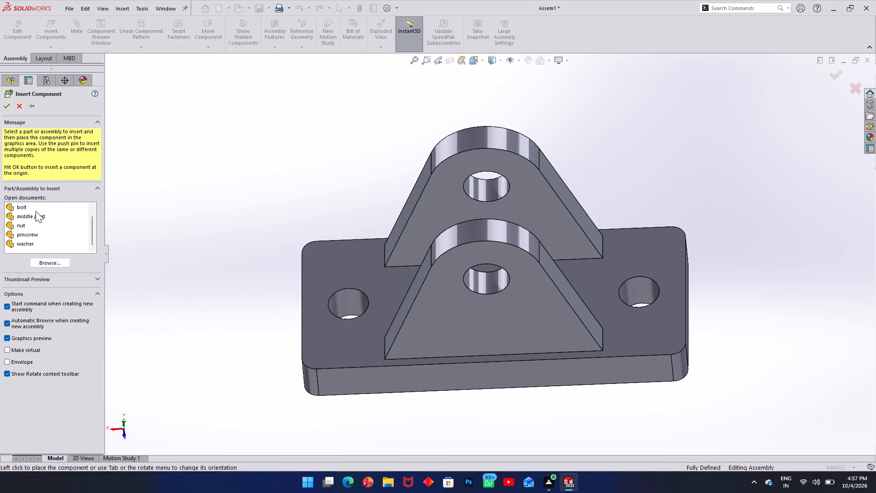
pyautogui.scroll(2, 36, 211)
pyautogui.click(52, 227)
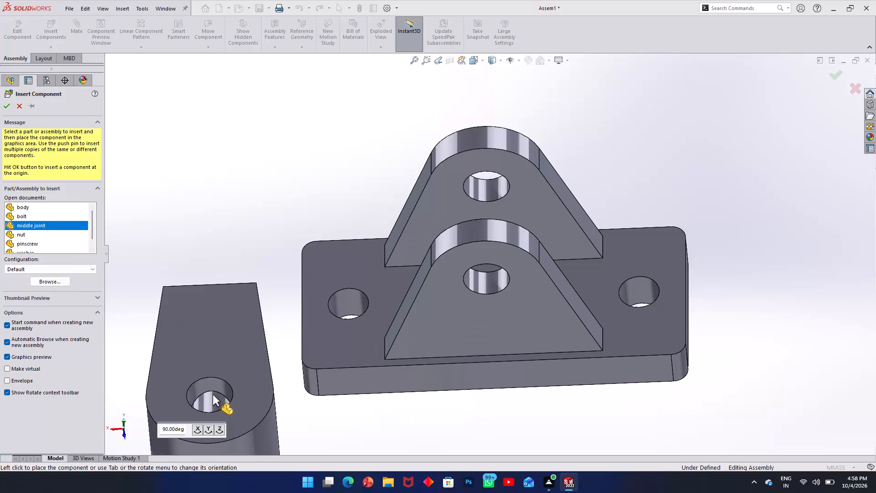
pyautogui.click(206, 428)
pyautogui.click(206, 428)
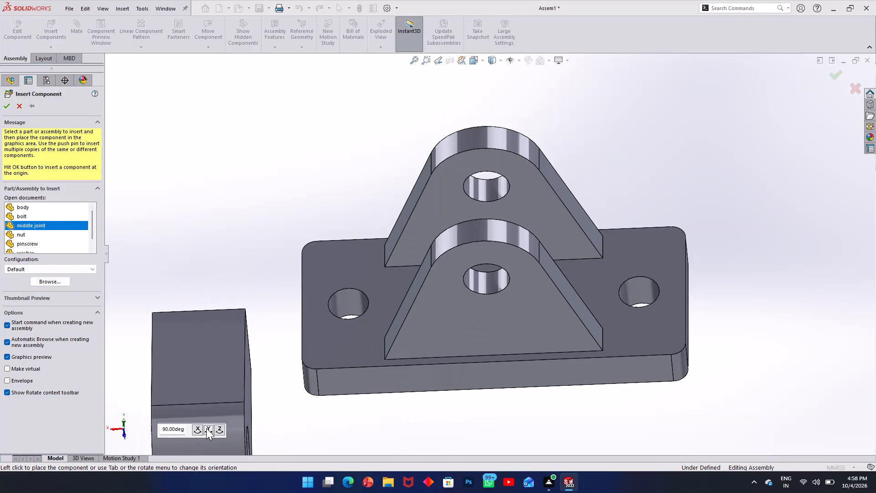
pyautogui.click(198, 430)
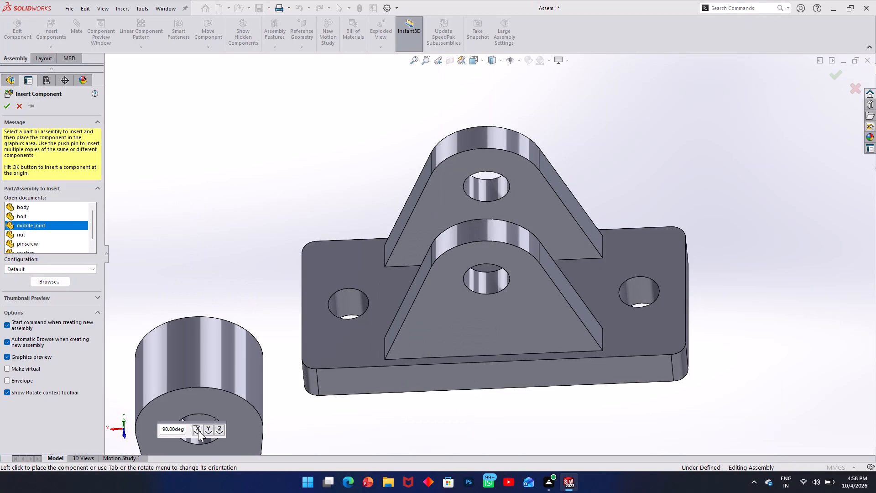
pyautogui.click(198, 430)
pyautogui.click(198, 430)
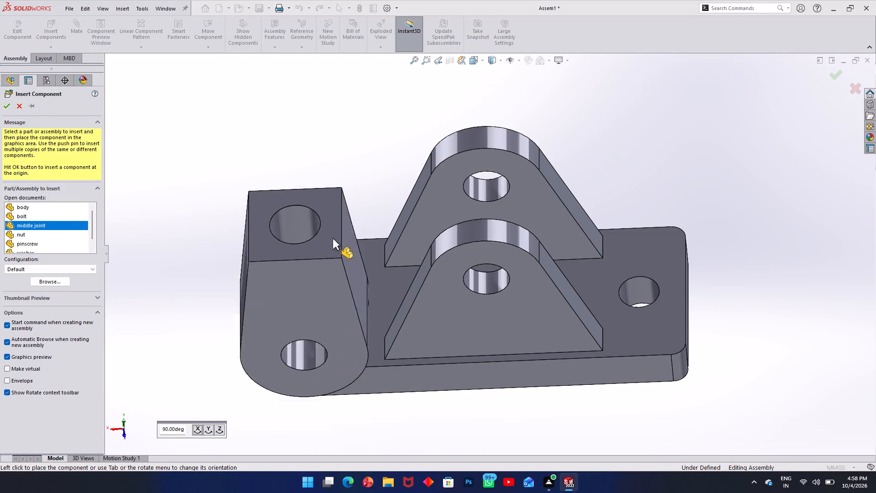
pyautogui.click(624, 177)
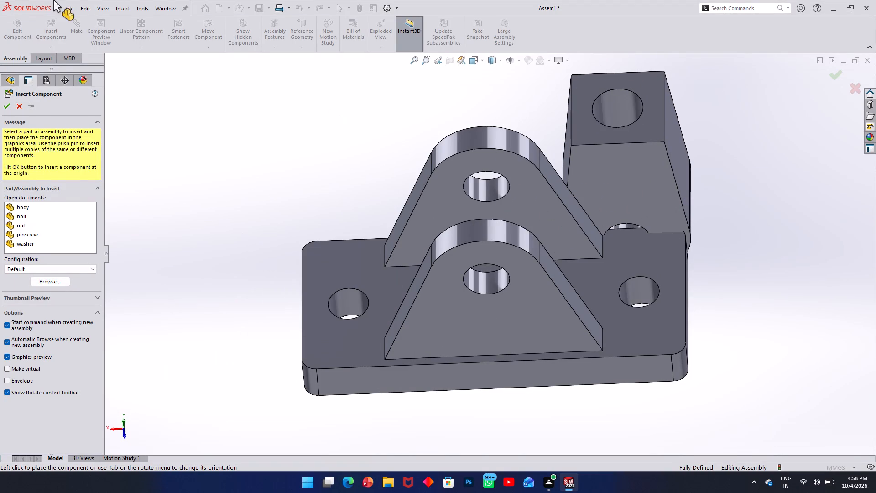
# Add a concentric mate between the middle joint's cross hole and the body's lug hole.
pyautogui.click(73, 31)
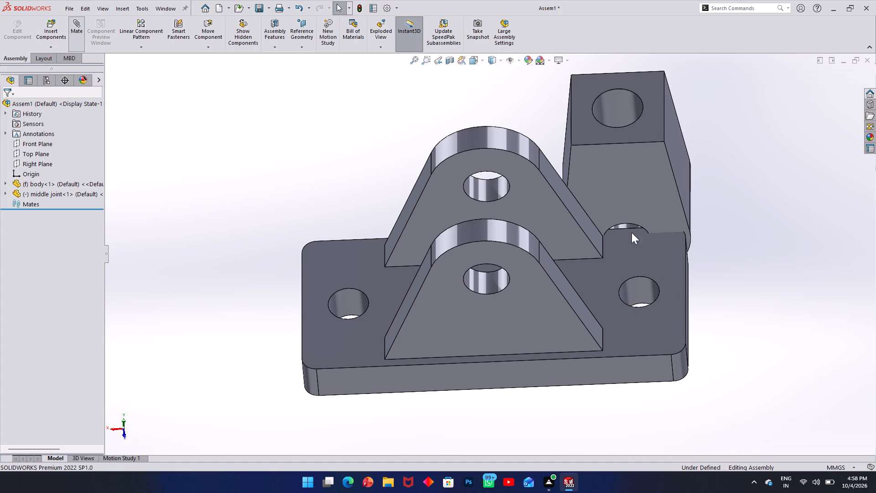
pyautogui.moveTo(625, 180); pyautogui.dragTo(554, 131, button='middle')
pyautogui.scroll(1, 627, 236)
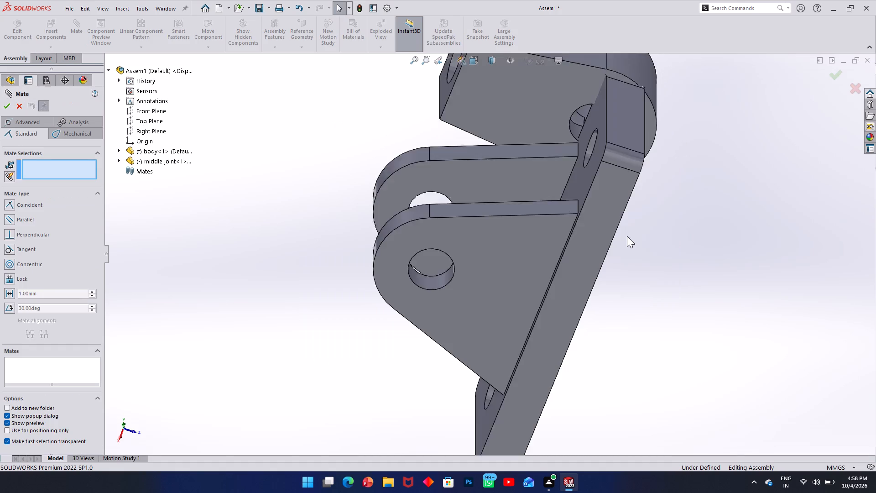
pyautogui.moveTo(585, 164); pyautogui.dragTo(667, 265, button='middle')
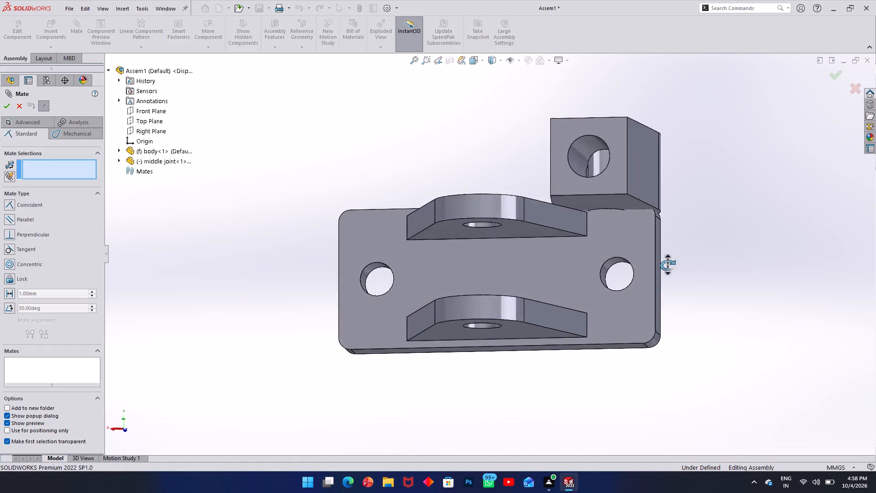
pyautogui.moveTo(667, 265); pyautogui.dragTo(662, 196, button='middle')
pyautogui.scroll(-2, 631, 275)
pyautogui.scroll(2, 641, 270)
pyautogui.moveTo(649, 262); pyautogui.dragTo(613, 325, button='middle')
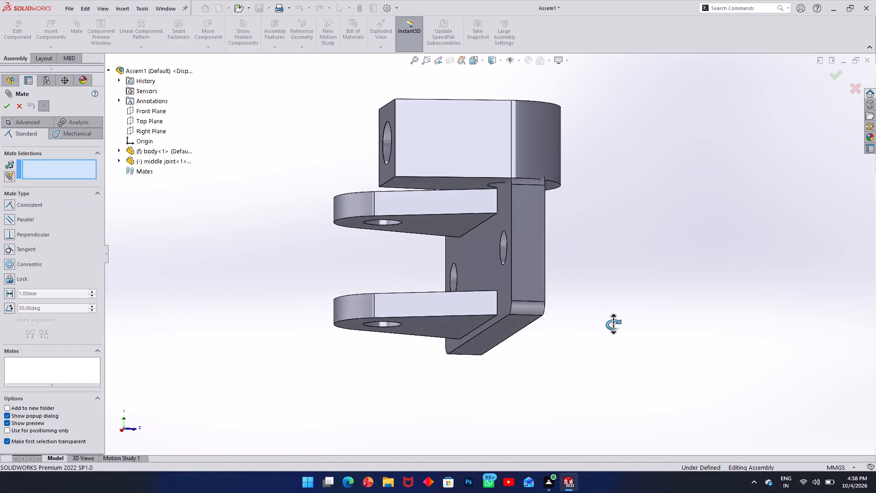
pyautogui.moveTo(613, 325); pyautogui.dragTo(633, 260, button='middle')
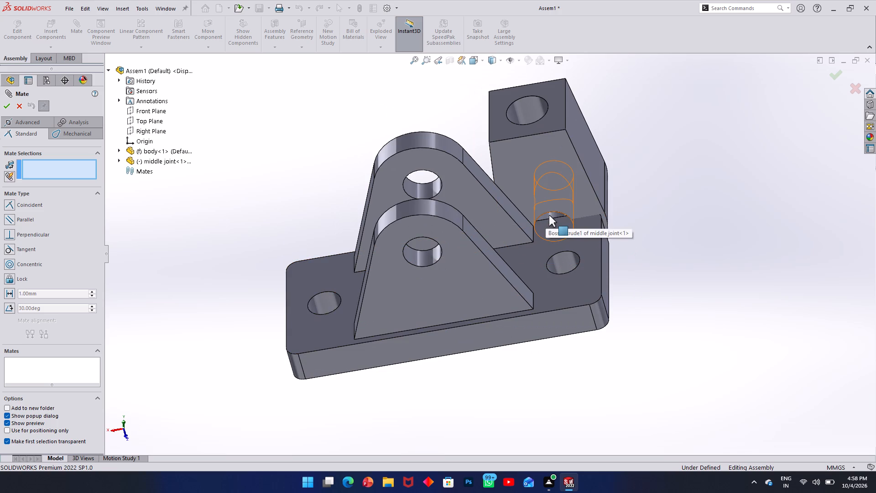
pyautogui.click(549, 214)
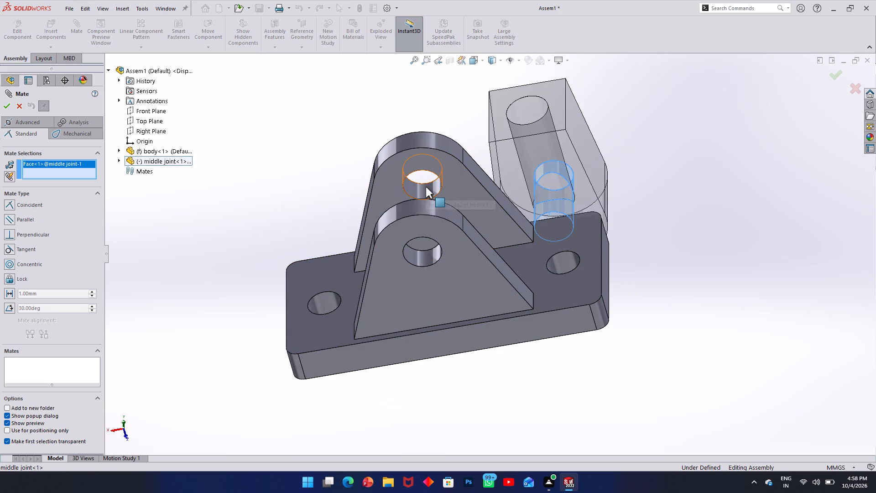
pyautogui.click(427, 187)
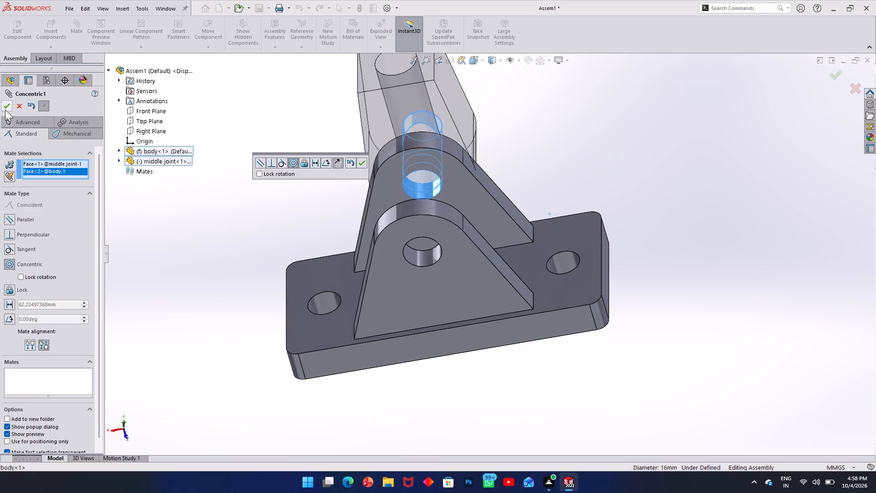
pyautogui.click(5, 109)
# Swing the middle joint about the lug holes until it points sideways from the body, and finish mating.
pyautogui.scroll(2, 349, 145)
pyautogui.moveTo(440, 160); pyautogui.dragTo(402, 214)
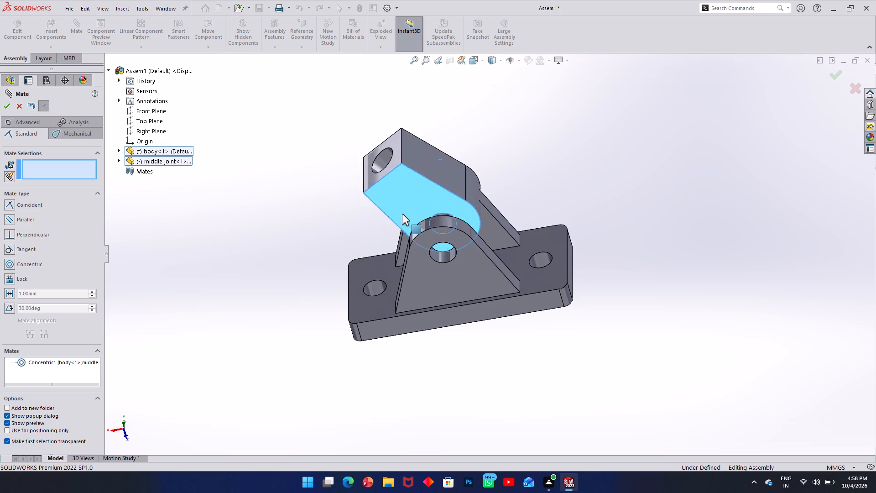
pyautogui.moveTo(402, 214); pyautogui.dragTo(365, 265)
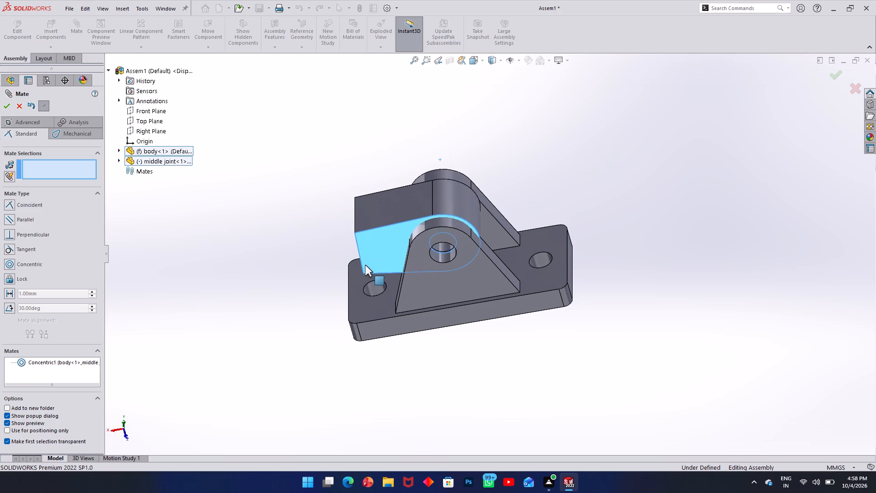
pyautogui.moveTo(365, 265); pyautogui.dragTo(364, 263)
pyautogui.moveTo(448, 213); pyautogui.dragTo(407, 300, button='middle')
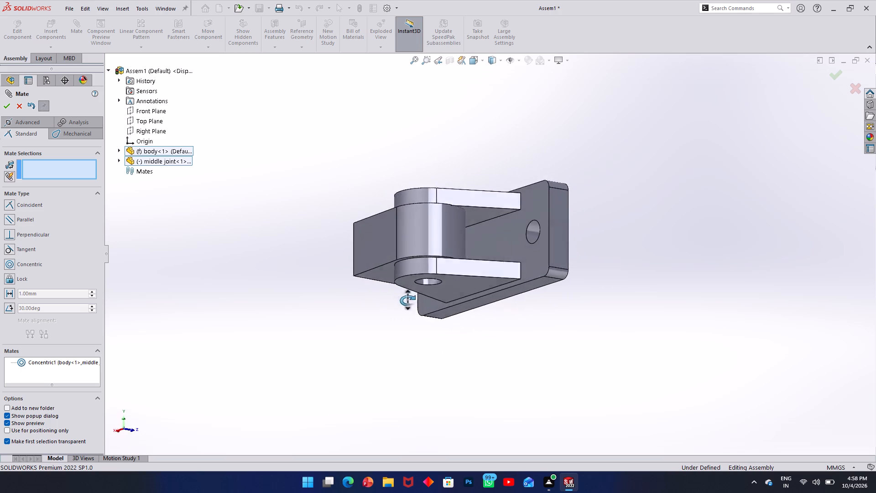
pyautogui.moveTo(407, 300); pyautogui.dragTo(452, 370, button='middle')
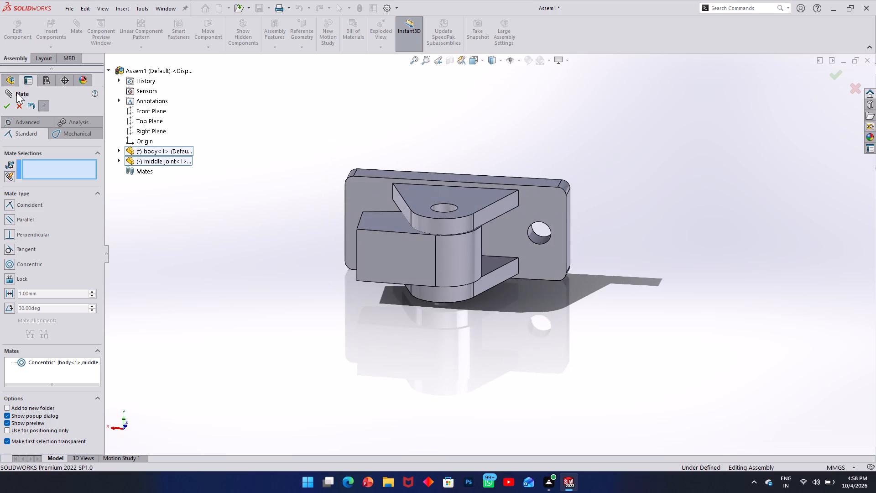
pyautogui.click(9, 101)
# Insert the nut component, rotate it in 90-degree increments until its shank points up, and place it in front of the body's lugs.
pyautogui.moveTo(50, 29); pyautogui.dragTo(57, 41)
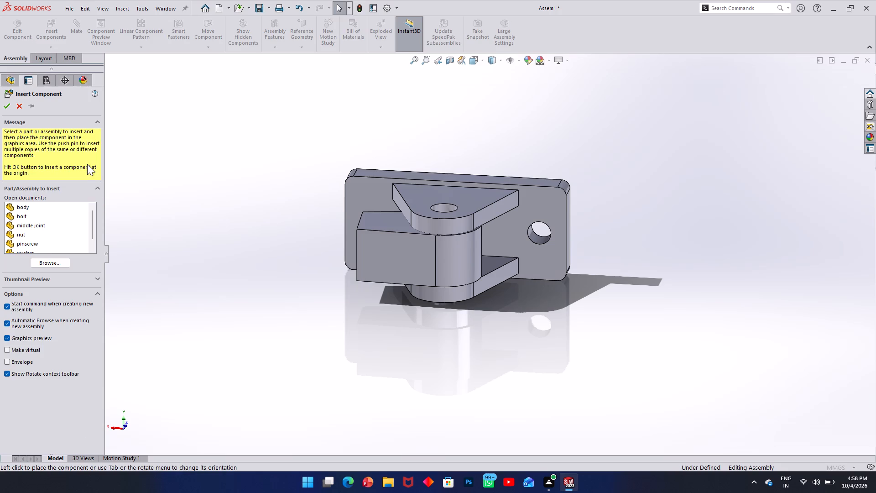
pyautogui.click(23, 236)
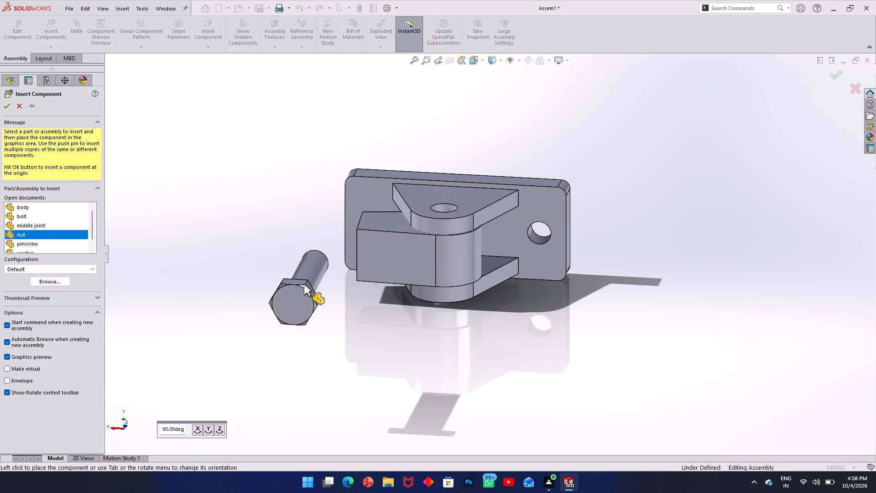
pyautogui.click(215, 429)
pyautogui.click(204, 430)
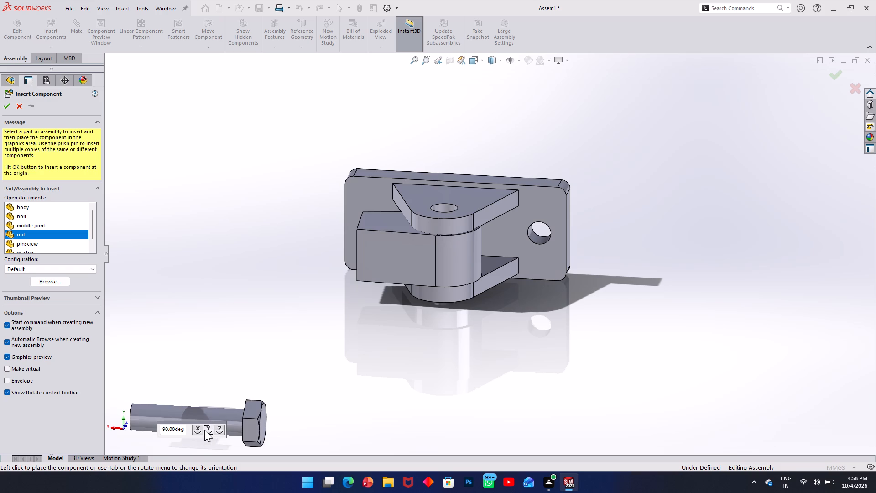
pyautogui.click(204, 430)
pyautogui.click(198, 430)
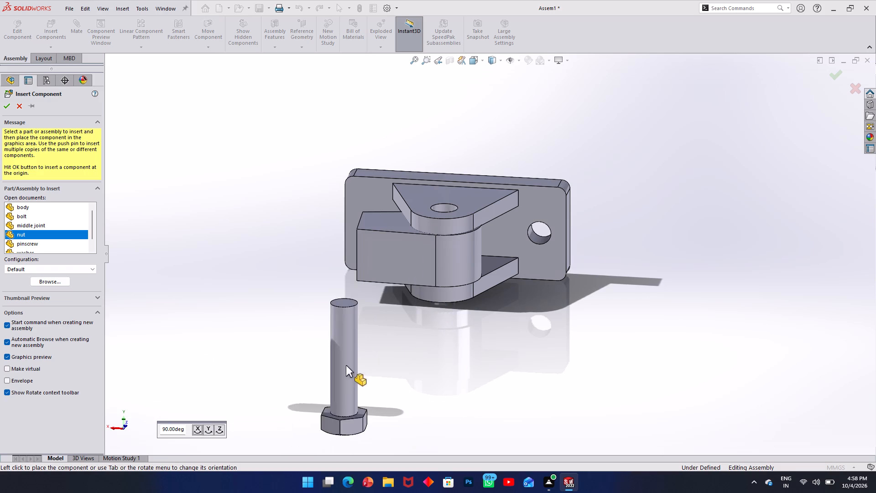
pyautogui.click(441, 269)
# Add a concentric mate between the nut's cylindrical shank and the hole in the body's lower lug.
pyautogui.moveTo(515, 249); pyautogui.dragTo(514, 249, button='middle')
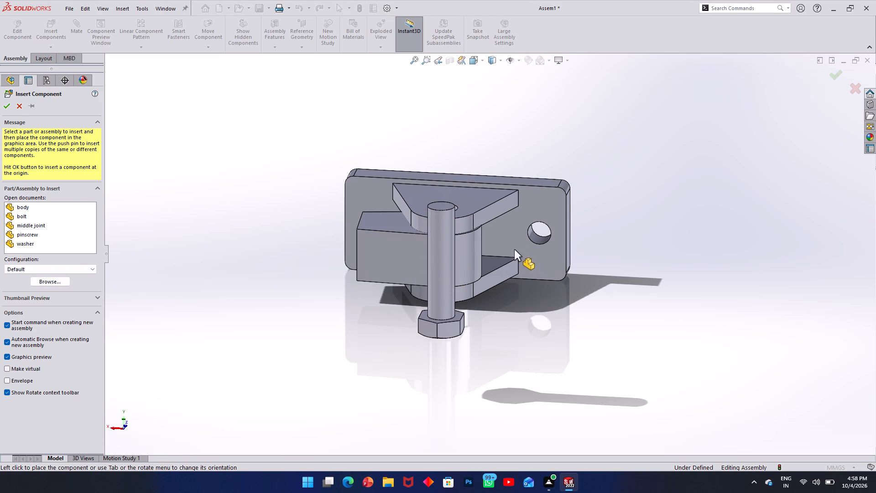
pyautogui.moveTo(514, 249); pyautogui.dragTo(483, 180, button='middle')
pyautogui.click(393, 247)
pyautogui.moveTo(455, 297); pyautogui.dragTo(440, 281, button='middle')
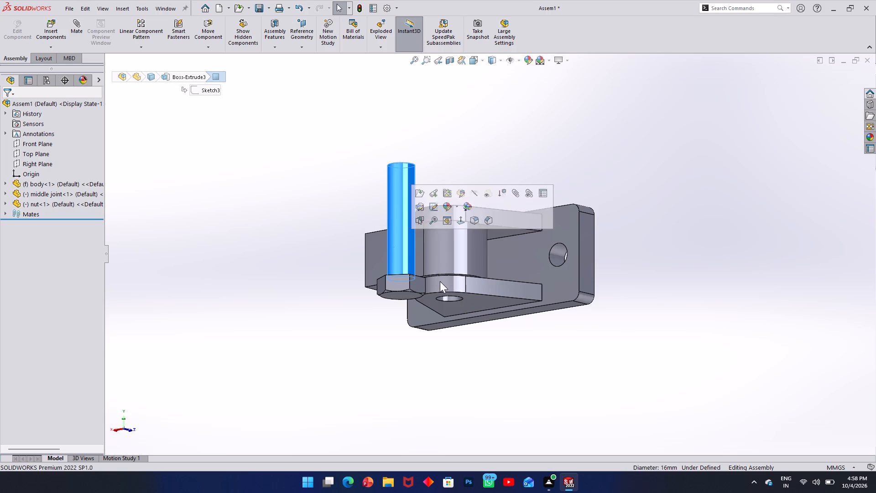
pyautogui.moveTo(440, 281); pyautogui.dragTo(427, 213, button='middle')
pyautogui.click(451, 284)
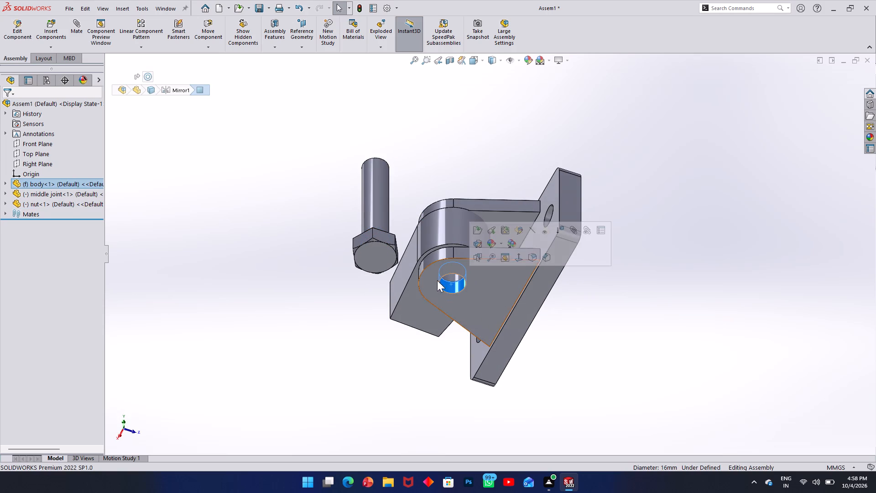
pyautogui.click(80, 34)
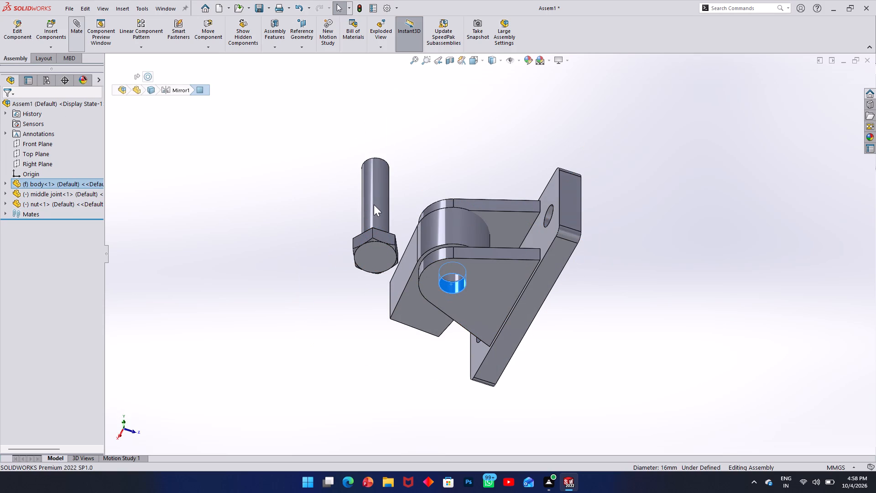
pyautogui.click(374, 205)
pyautogui.click(376, 205)
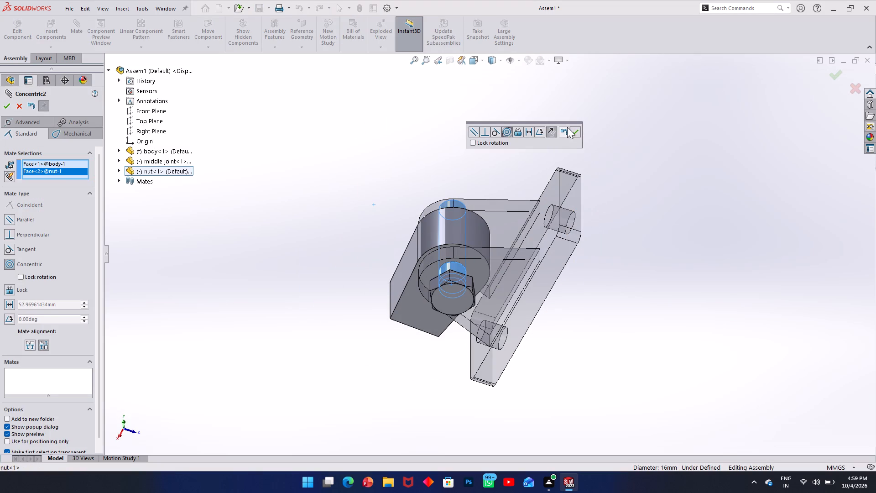
pyautogui.click(576, 130)
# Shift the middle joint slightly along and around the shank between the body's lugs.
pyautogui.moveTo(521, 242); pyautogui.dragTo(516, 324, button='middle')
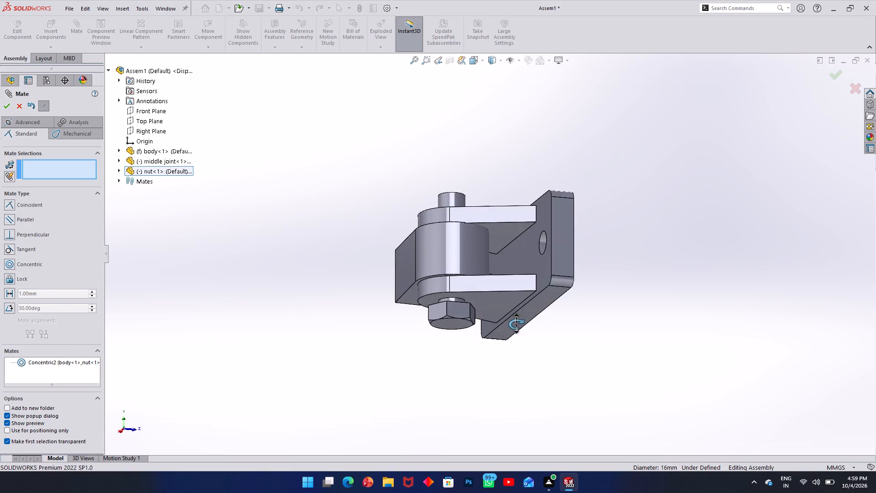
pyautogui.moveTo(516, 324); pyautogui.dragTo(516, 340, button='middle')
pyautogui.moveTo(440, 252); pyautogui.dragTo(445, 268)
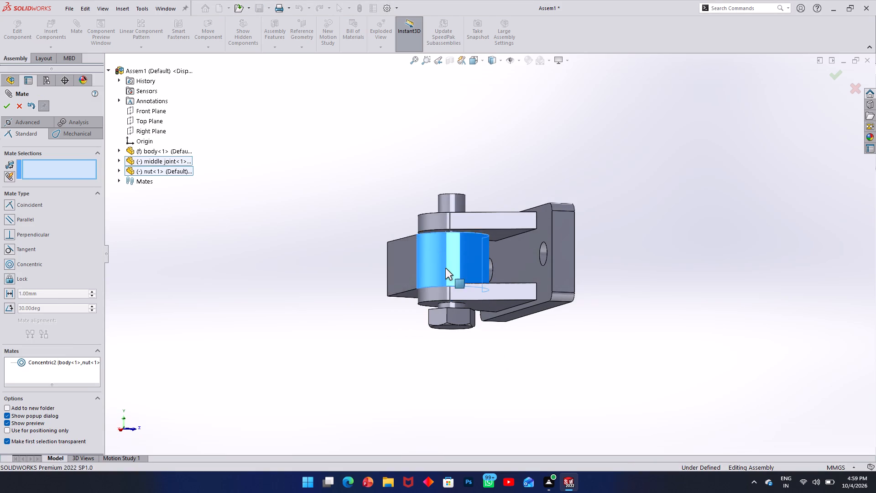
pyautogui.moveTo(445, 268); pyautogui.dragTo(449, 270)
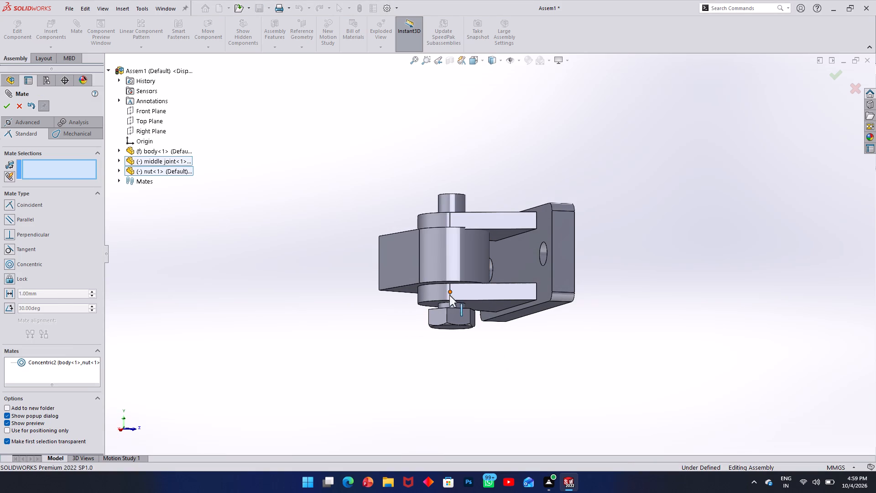
# Add a coincident mate between the underside of the body's lower lug and the shank-side face of the nut's hex head.
pyautogui.moveTo(438, 298); pyautogui.dragTo(511, 275, button='middle')
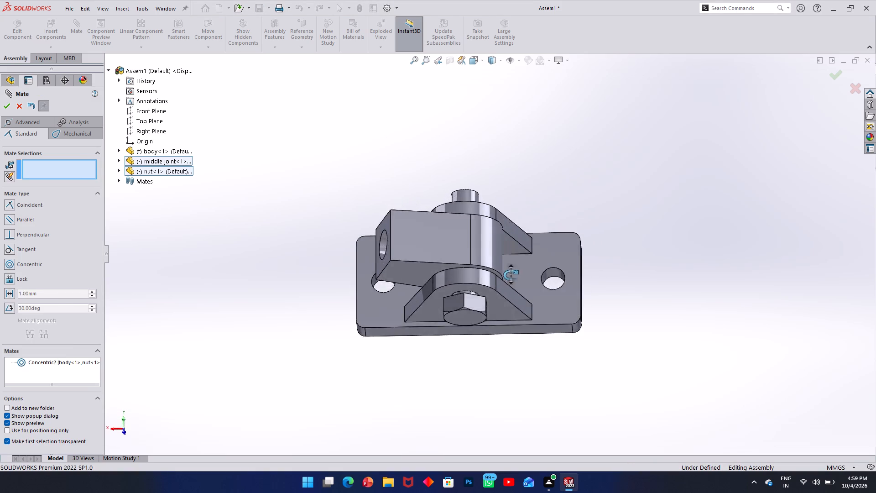
pyautogui.moveTo(511, 275); pyautogui.dragTo(485, 205, button='middle')
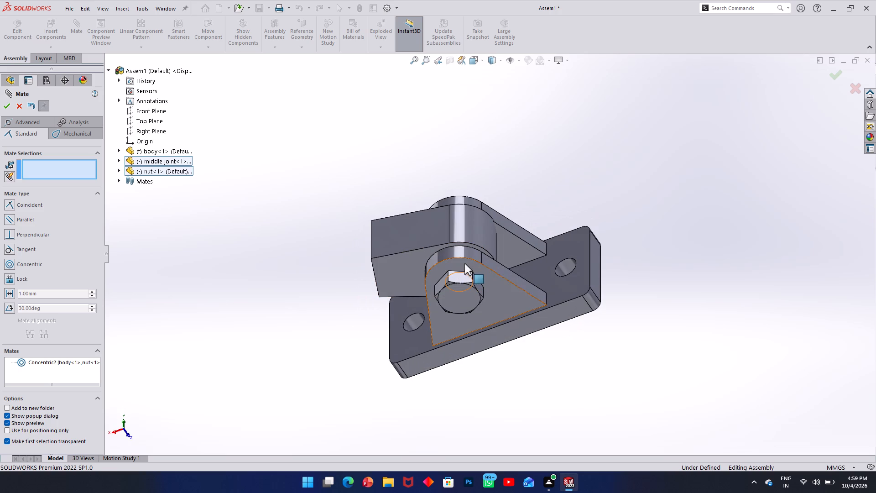
pyautogui.click(469, 263)
pyautogui.moveTo(502, 257); pyautogui.dragTo(490, 382, button='middle')
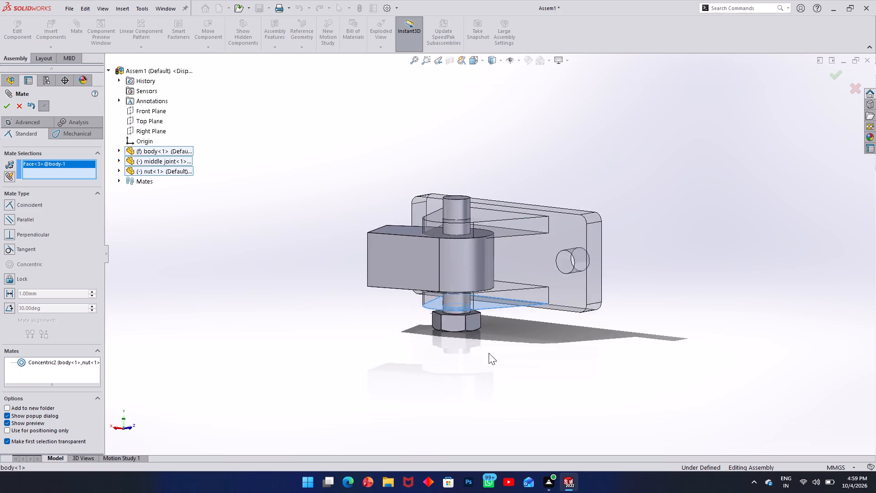
pyautogui.scroll(1, 489, 357)
pyautogui.scroll(1, 472, 311)
pyautogui.scroll(-9, 475, 311)
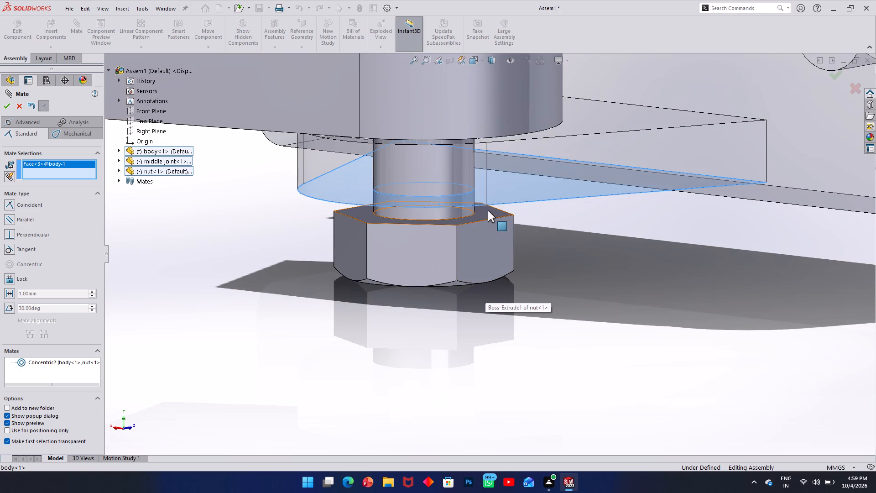
pyautogui.click(488, 210)
pyautogui.moveTo(488, 175); pyautogui.dragTo(478, 154, button='middle')
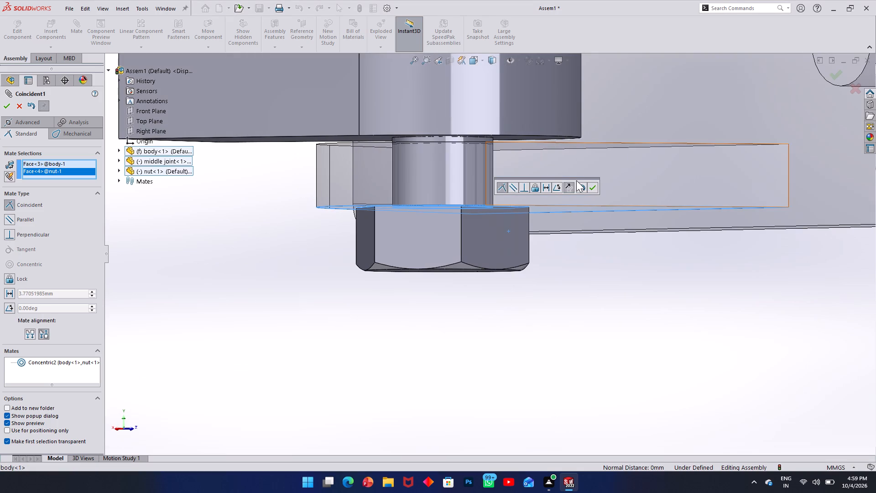
pyautogui.click(593, 190)
# Swing the middle joint around the shank to point outward from the body, and slide it down to leave a gap below the upper lug.
pyautogui.scroll(3, 499, 262)
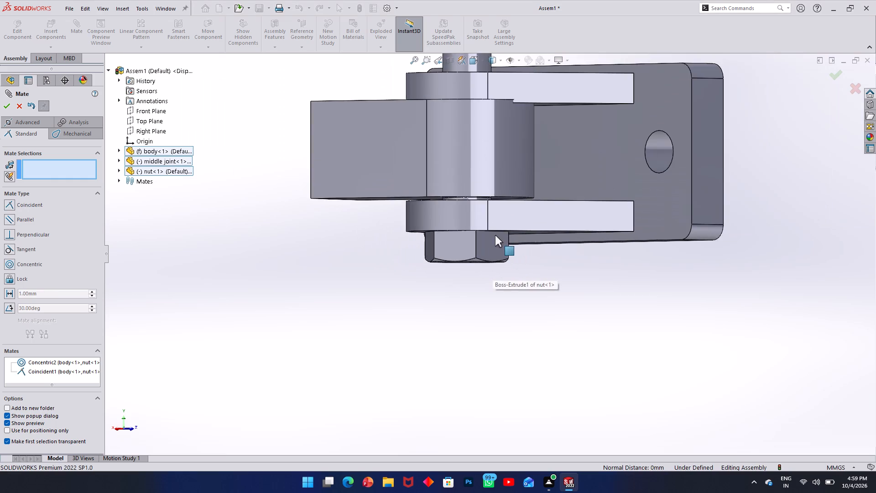
pyautogui.scroll(2, 495, 235)
pyautogui.moveTo(523, 152); pyautogui.dragTo(614, 107, button='middle')
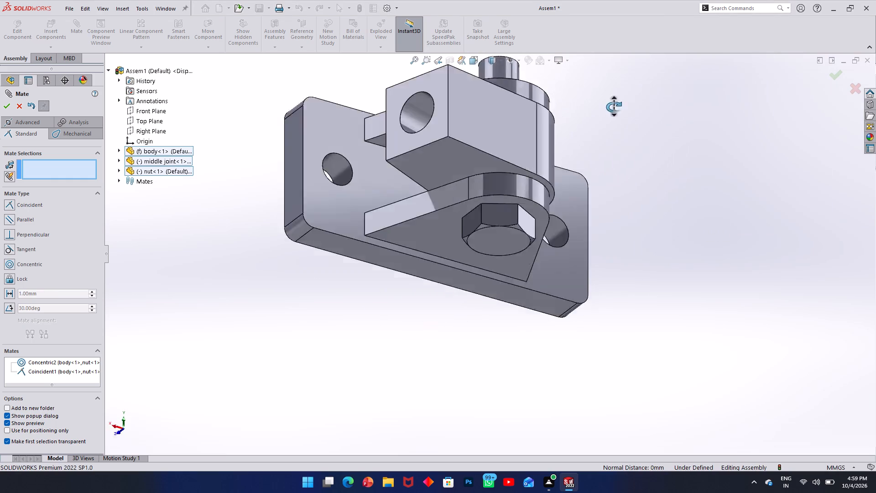
pyautogui.moveTo(614, 107); pyautogui.dragTo(635, 160, button='middle')
pyautogui.moveTo(456, 174); pyautogui.dragTo(582, 157)
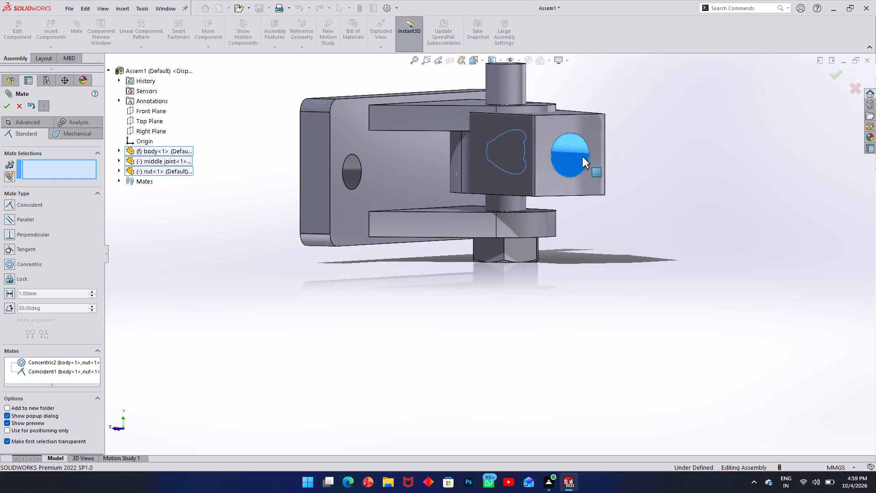
pyautogui.moveTo(582, 157); pyautogui.dragTo(605, 186)
pyautogui.click(529, 175)
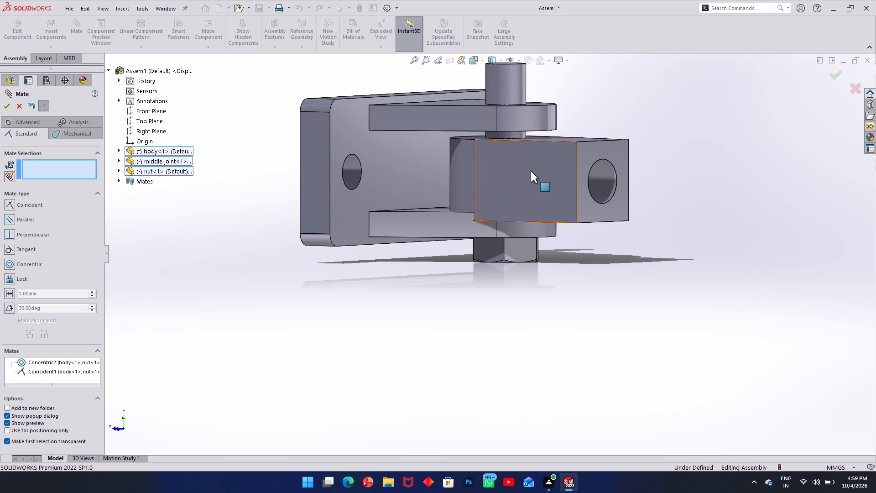
# Set up a 1 mm distance mate between the middle joint's top face and the inner face of the body's upper lug.
pyautogui.click(573, 138)
pyautogui.moveTo(479, 128); pyautogui.dragTo(474, 99, button='middle')
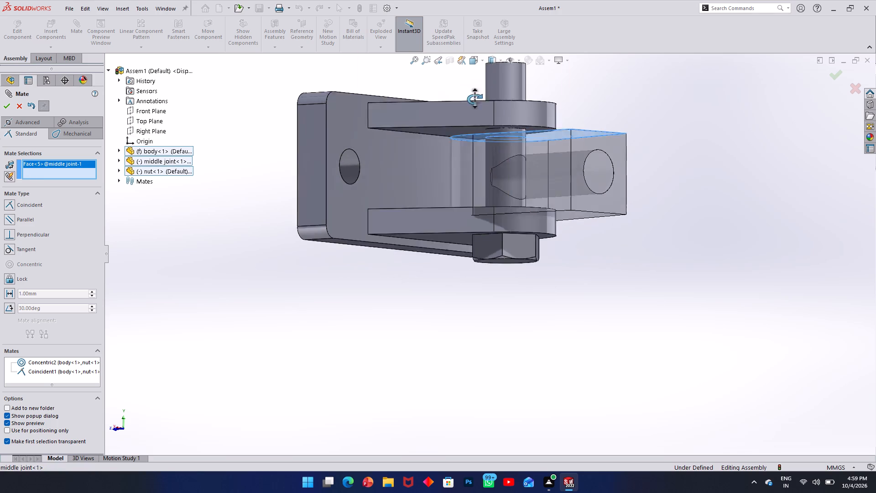
pyautogui.moveTo(474, 99); pyautogui.dragTo(476, 57, button='middle')
pyautogui.click(433, 129)
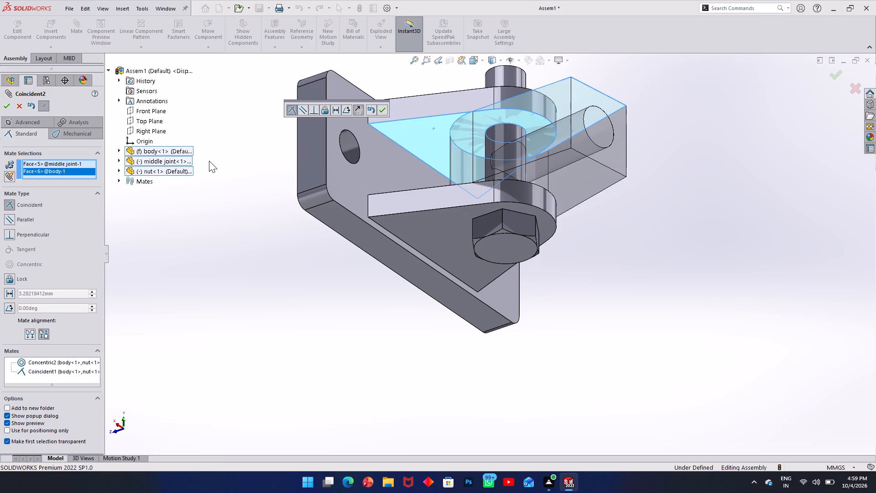
pyautogui.click(11, 294)
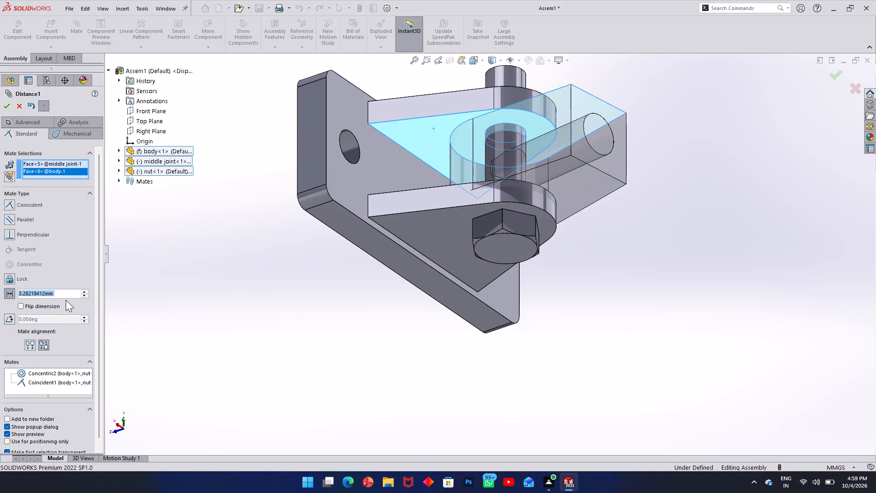
pyautogui.press('2')
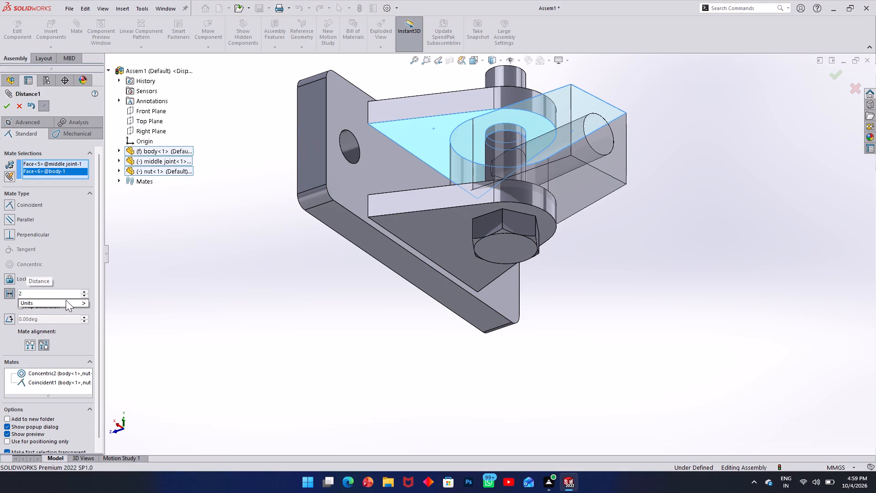
pyautogui.moveTo(290, 260); pyautogui.dragTo(295, 336, button='middle')
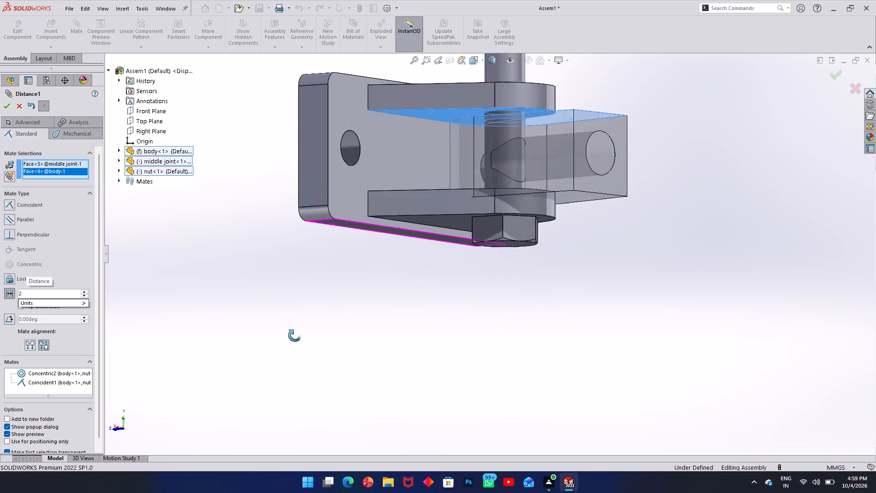
pyautogui.moveTo(295, 336); pyautogui.dragTo(296, 348, button='middle')
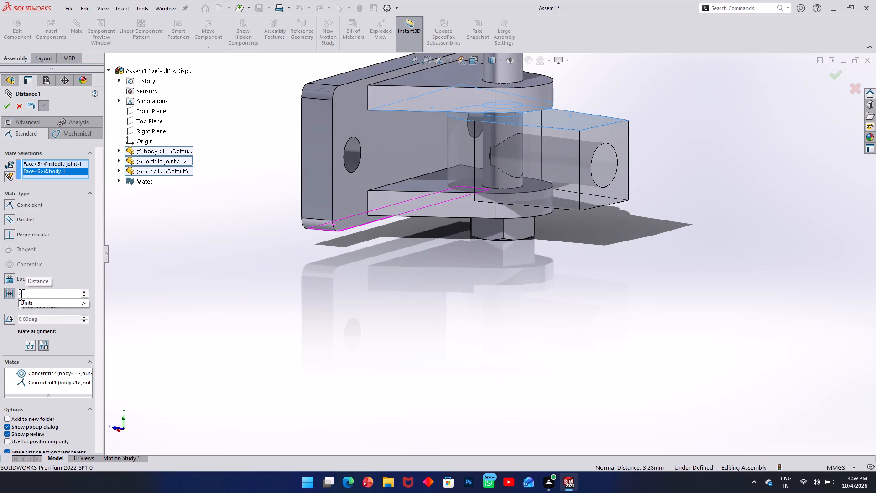
pyautogui.press('BackSpace')
pyautogui.press('1')
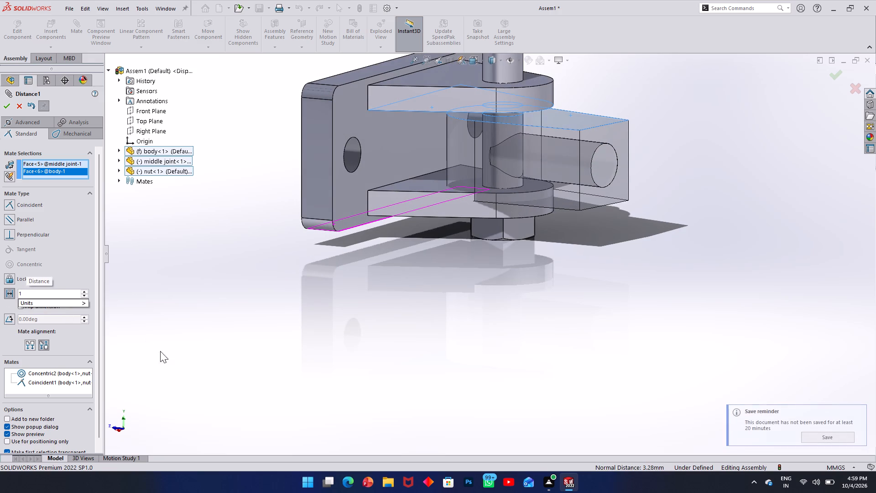
pyautogui.click(355, 295)
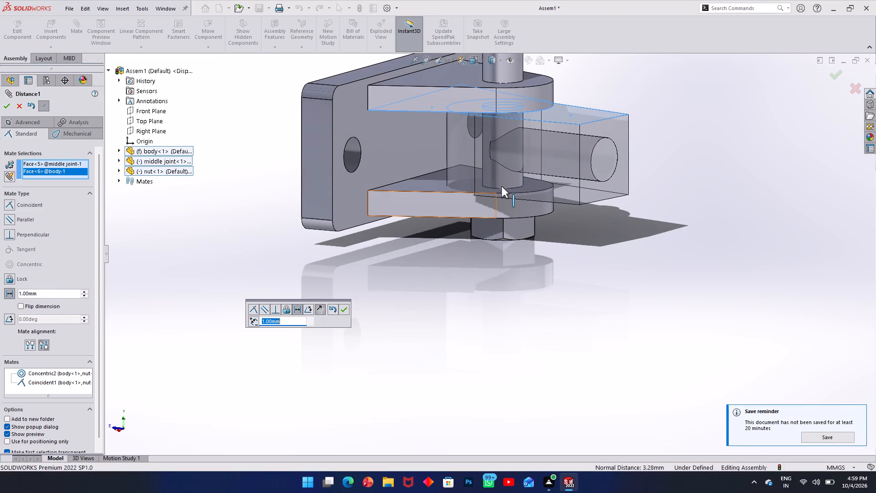
# Set the distance mate between the middle joint and the upper lug to 0.5 mm.
pyautogui.moveTo(501, 185); pyautogui.dragTo(343, 147, button='middle')
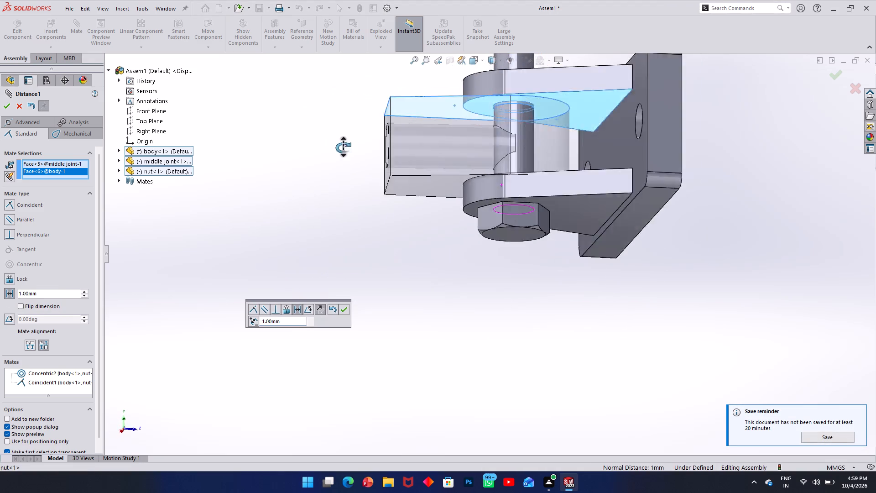
pyautogui.moveTo(343, 147); pyautogui.dragTo(343, 147, button='middle')
pyautogui.moveTo(43, 295); pyautogui.dragTo(42, 295)
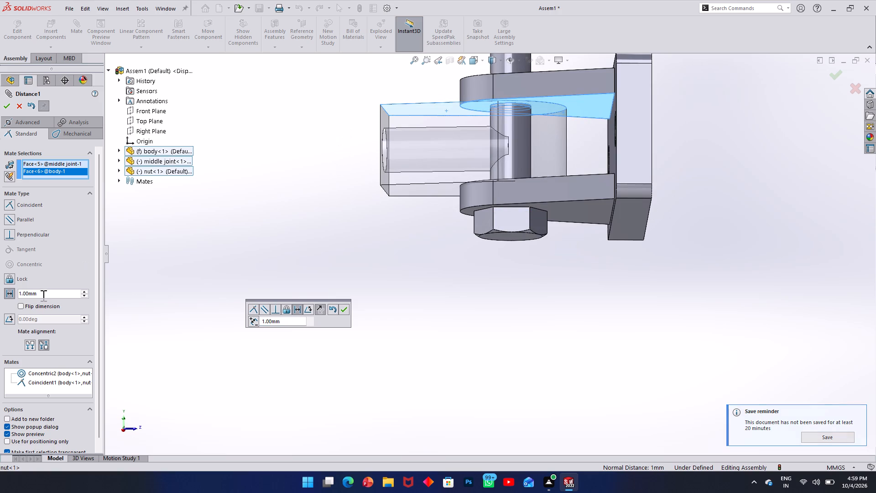
pyautogui.moveTo(42, 295); pyautogui.dragTo(0, 293)
pyautogui.write('0.5')
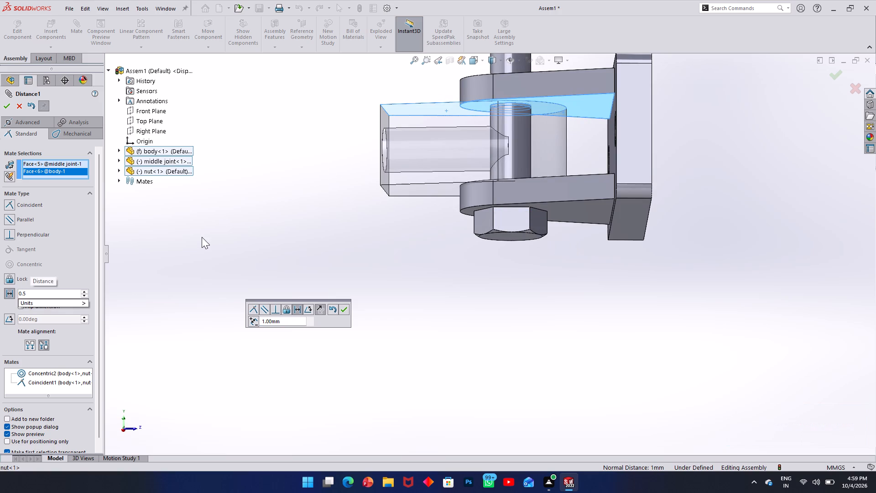
pyautogui.click(306, 261)
# Set the distance mate between the middle joint's top face and the upper lug to 0.005 mm.
pyautogui.moveTo(389, 182); pyautogui.dragTo(425, 158, button='middle')
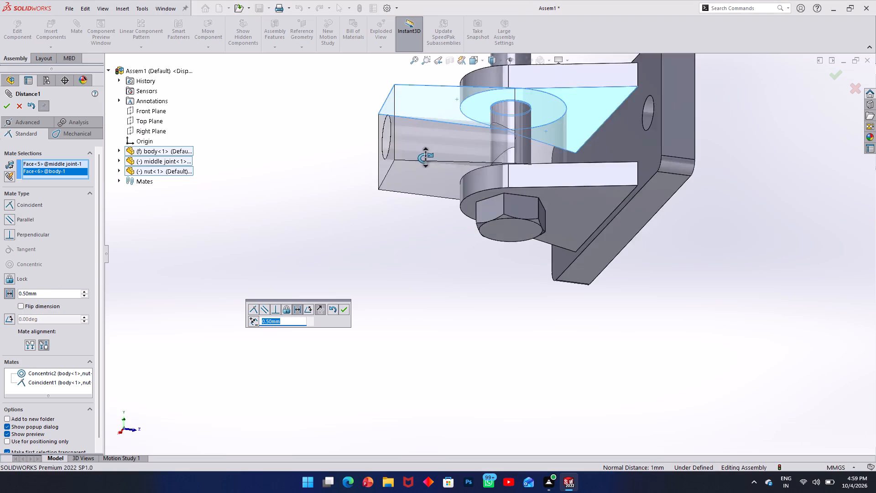
pyautogui.moveTo(425, 158); pyautogui.dragTo(575, 229, button='middle')
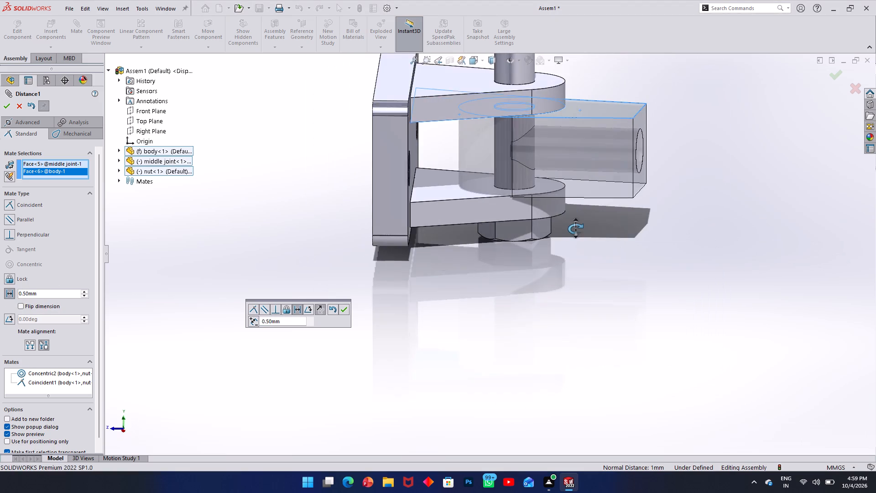
pyautogui.moveTo(575, 229); pyautogui.dragTo(574, 226, button='middle')
pyautogui.moveTo(47, 297); pyautogui.dragTo(38, 296)
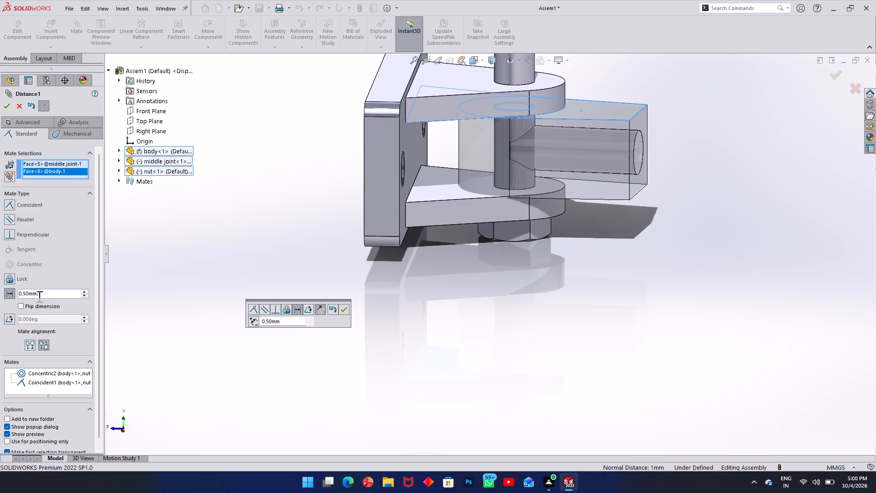
pyautogui.moveTo(38, 296); pyautogui.dragTo(10, 299)
pyautogui.write('0.005')
pyautogui.press('Return')
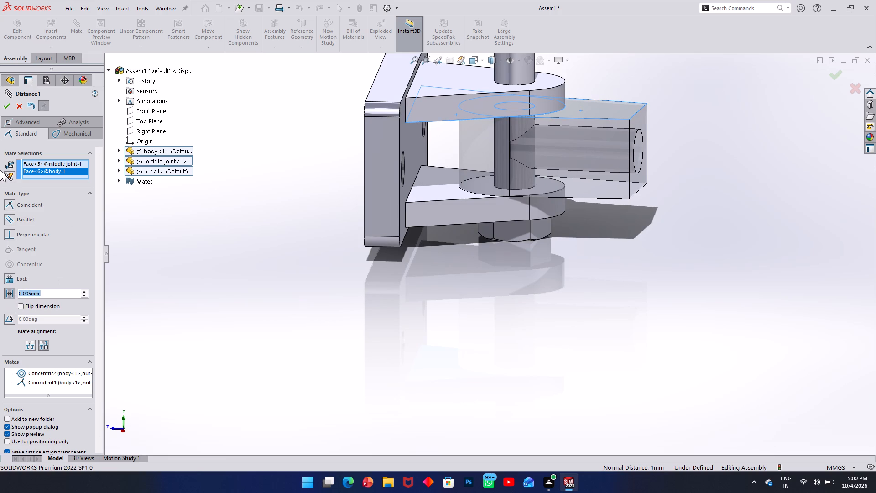
pyautogui.click(2, 104)
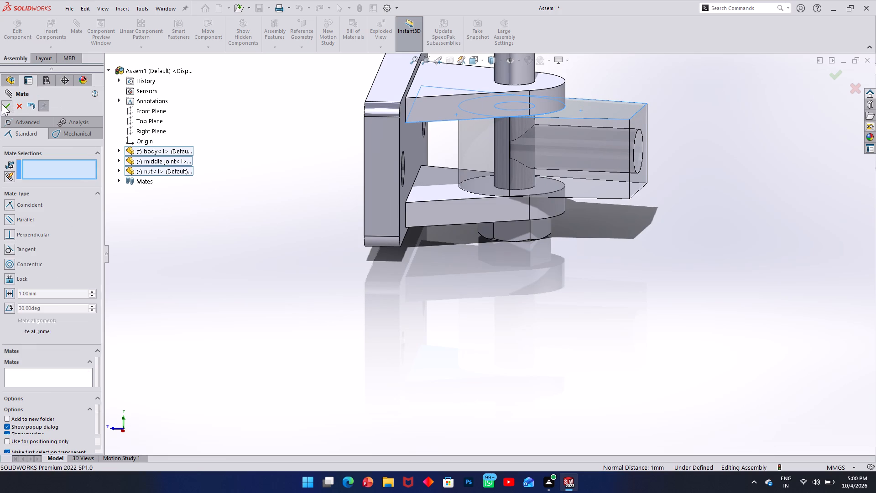
# Swing the middle joint back and forth around the shank to check its movement between the lugs, and finish mating.
pyautogui.moveTo(616, 138); pyautogui.dragTo(647, 104)
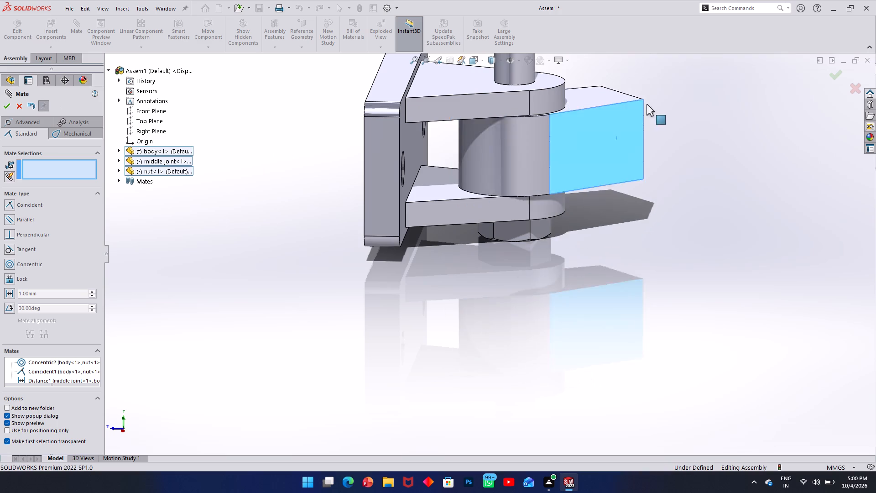
pyautogui.moveTo(647, 104); pyautogui.dragTo(507, 213)
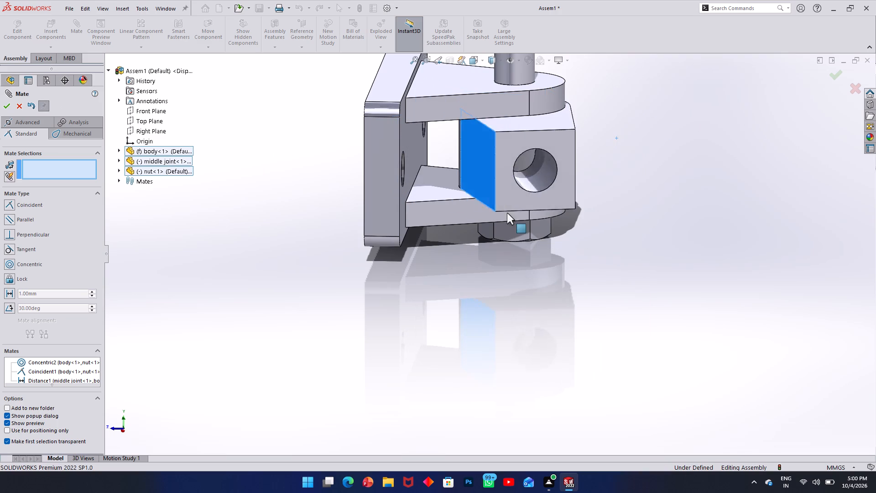
pyautogui.moveTo(507, 213); pyautogui.dragTo(609, 153)
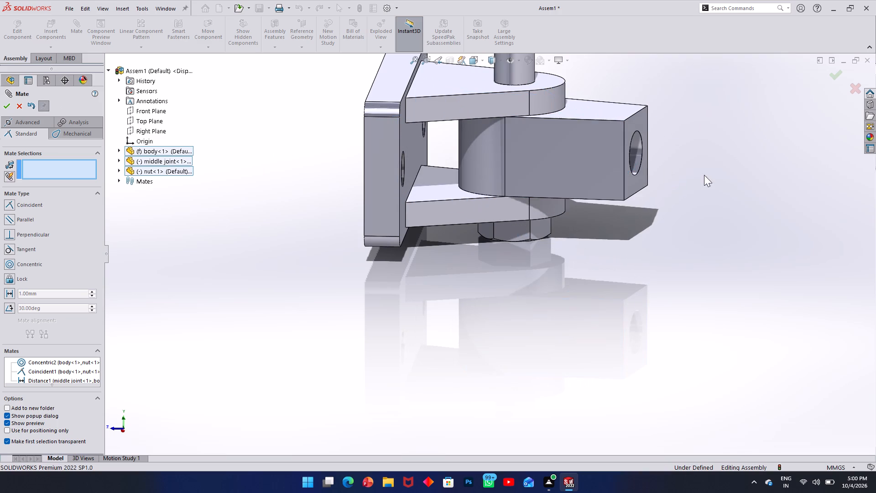
pyautogui.moveTo(704, 175); pyautogui.dragTo(487, 298, button='middle')
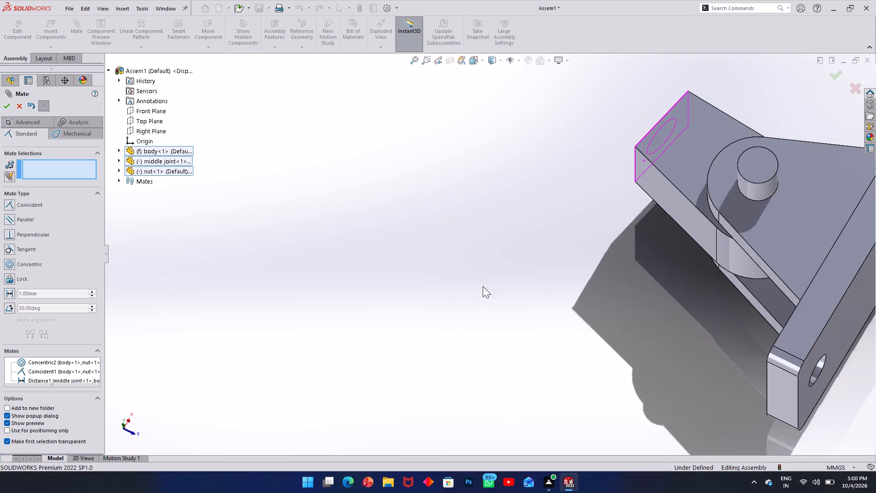
pyautogui.scroll(2, 829, 232)
pyautogui.scroll(-3, 767, 215)
pyautogui.click(2, 114)
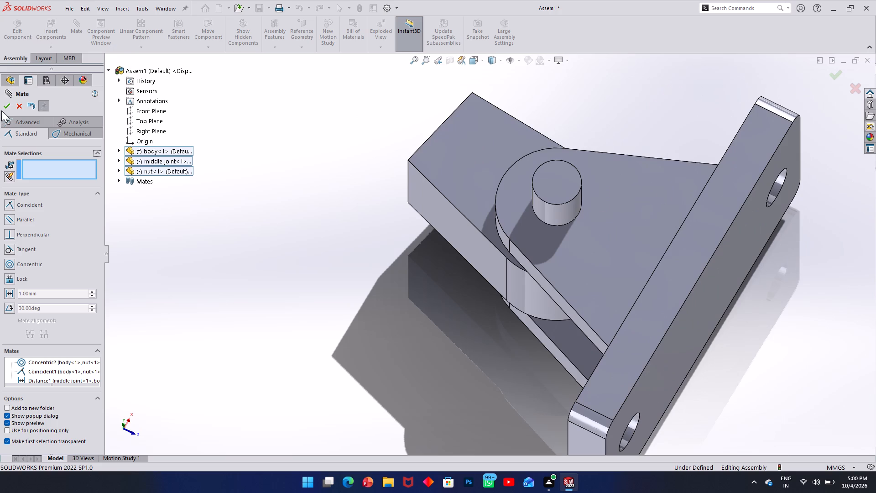
pyautogui.click(1, 108)
pyautogui.click(8, 108)
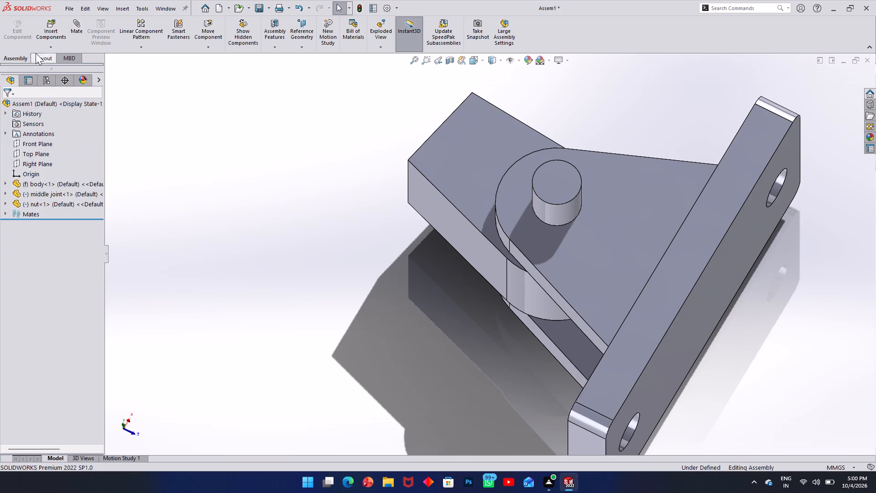
# Insert the bolt component, rotated 90° about the Y, X and Z axes, beside the shank's free end above the upper lug.
pyautogui.click(59, 33)
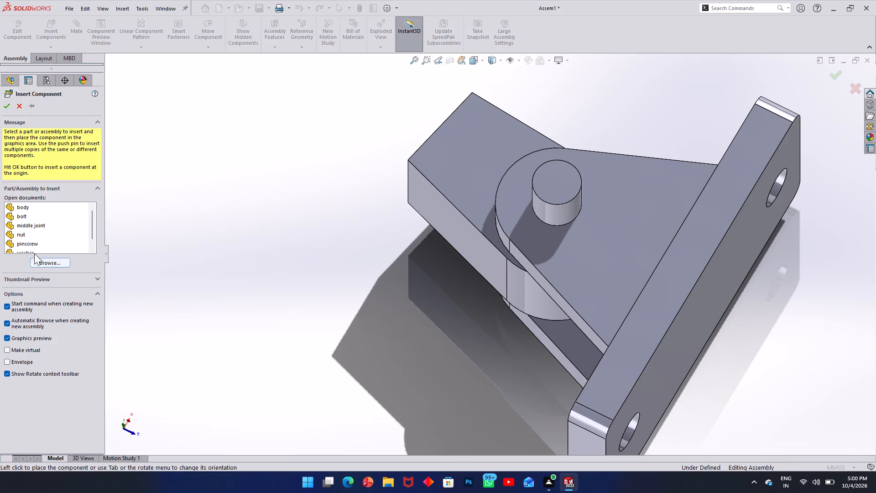
pyautogui.click(25, 216)
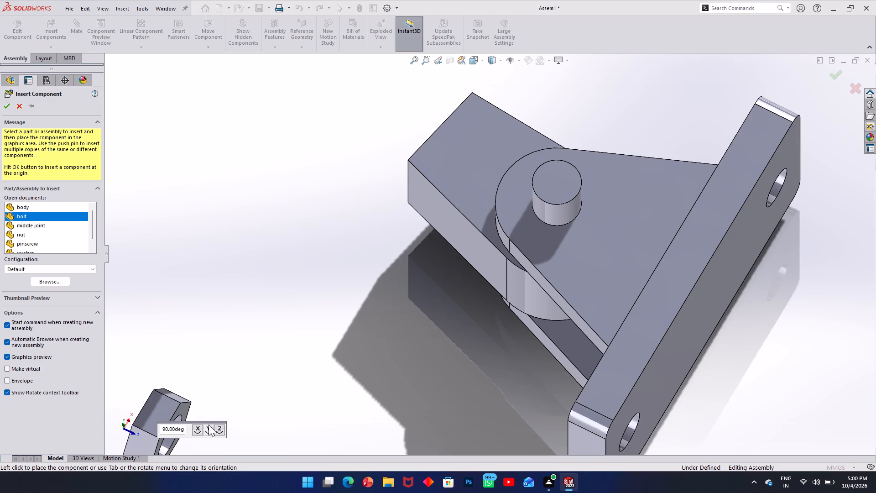
pyautogui.click(210, 426)
pyautogui.click(198, 431)
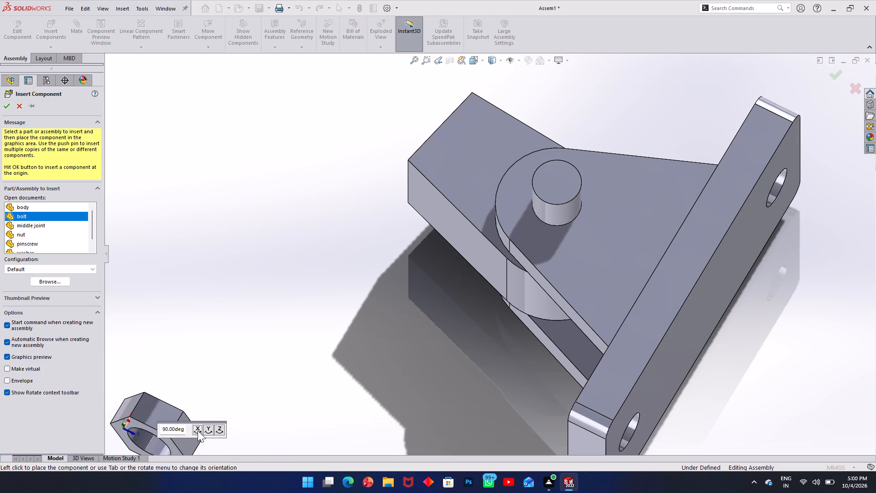
pyautogui.click(219, 430)
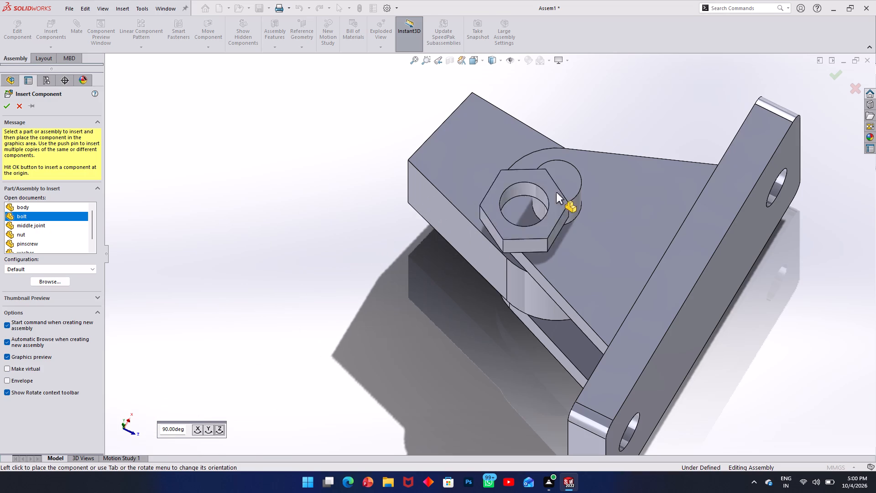
pyautogui.click(574, 165)
# Add a concentric mate between the bolt's hole and the nut's cylindrical shank.
pyautogui.moveTo(619, 188); pyautogui.dragTo(620, 171, button='middle')
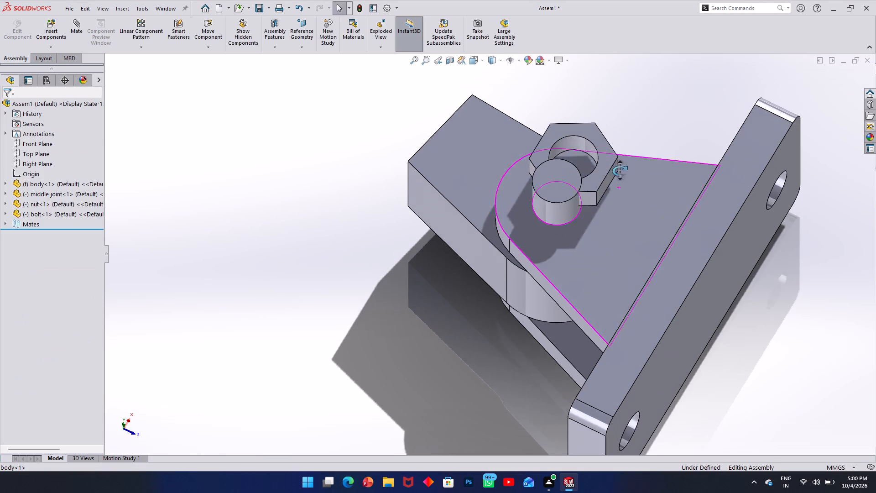
pyautogui.moveTo(620, 171); pyautogui.dragTo(619, 154, button='middle')
pyautogui.click(584, 141)
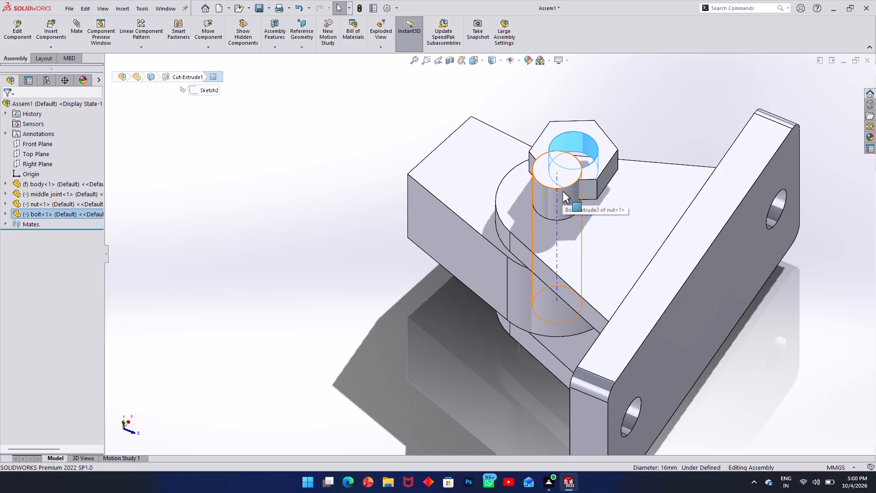
pyautogui.click(78, 32)
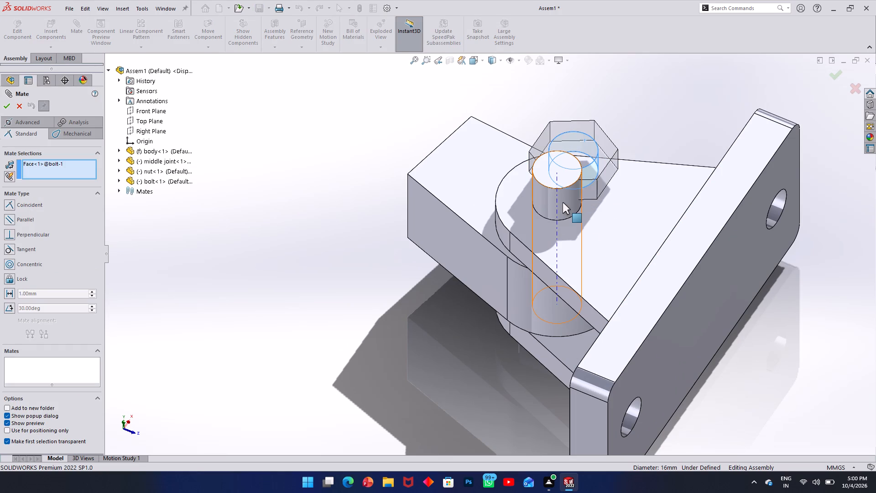
pyautogui.click(563, 203)
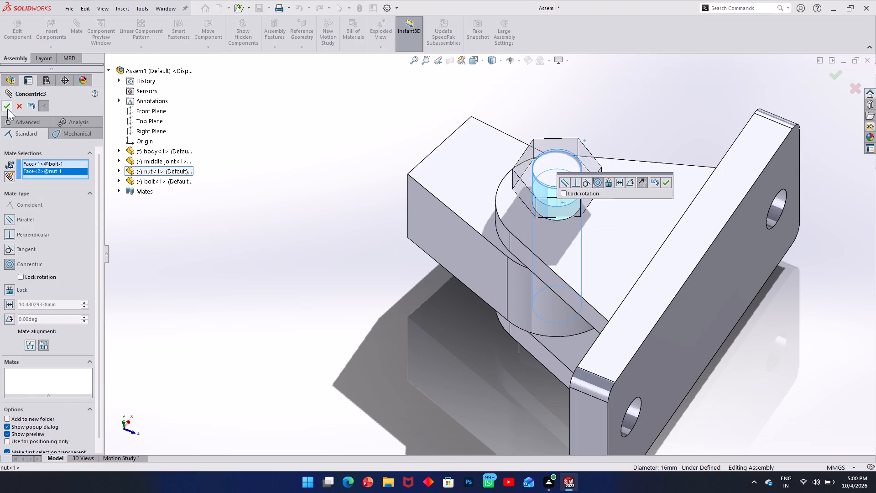
pyautogui.click(7, 106)
# Slide the bolt up off the shank and mate its underside coincident with the outer face of the body's upper lug.
pyautogui.moveTo(551, 168); pyautogui.dragTo(549, 102, button='middle')
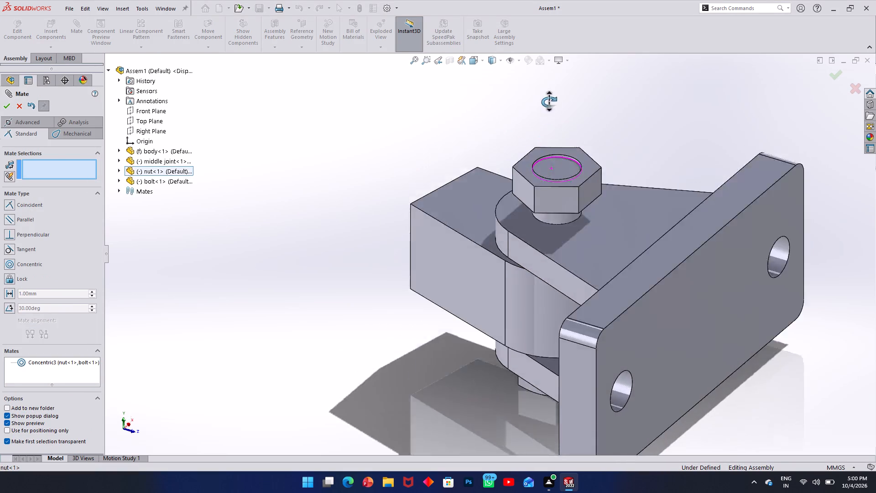
pyautogui.moveTo(549, 102); pyautogui.dragTo(551, 59, button='middle')
pyautogui.moveTo(550, 189); pyautogui.dragTo(558, 126)
pyautogui.moveTo(557, 177); pyautogui.dragTo(544, 131, button='middle')
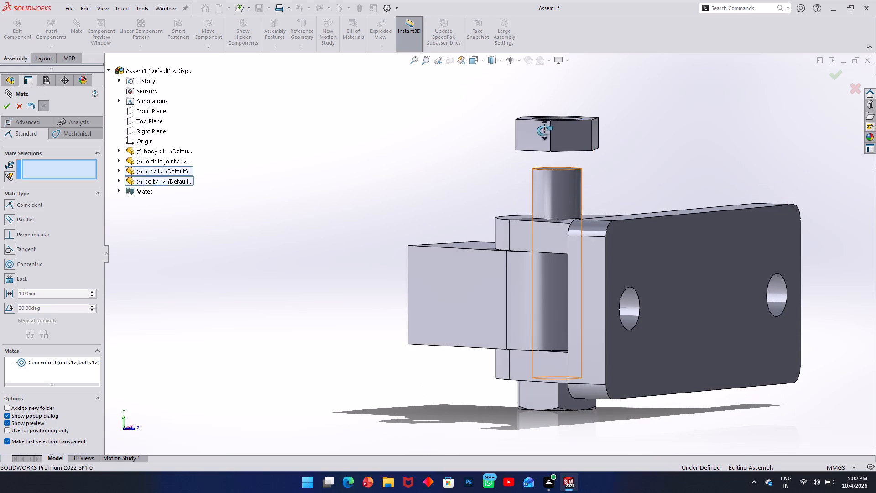
pyautogui.moveTo(544, 131); pyautogui.dragTo(584, 125, button='middle')
pyautogui.click(524, 153)
pyautogui.middleClick(585, 153)
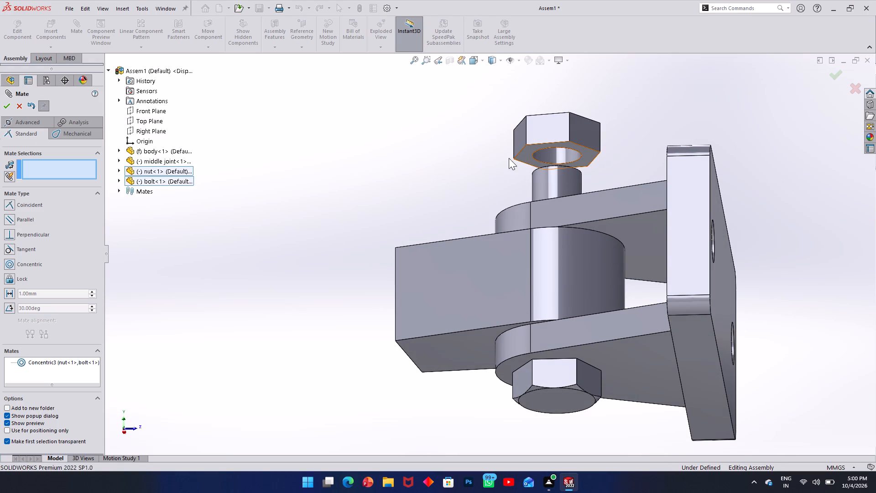
pyautogui.click(529, 158)
pyautogui.moveTo(593, 189); pyautogui.dragTo(601, 230, button='middle')
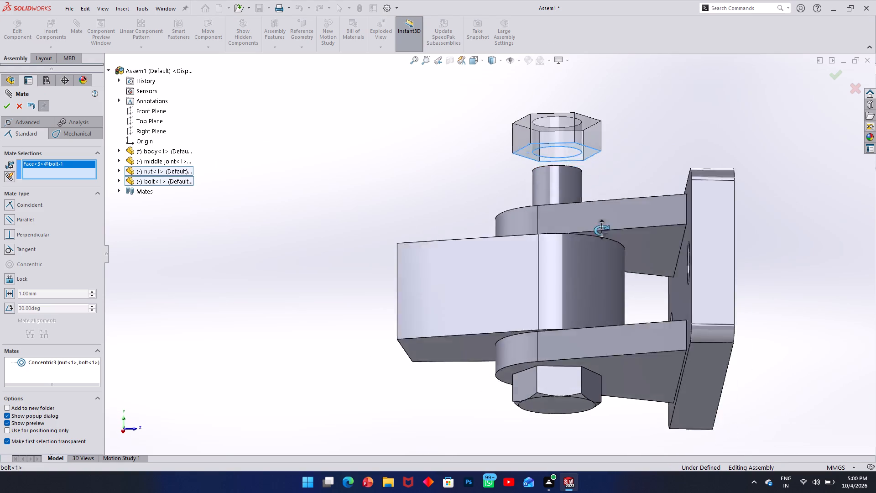
pyautogui.moveTo(601, 230); pyautogui.dragTo(624, 345, button='middle')
pyautogui.click(596, 251)
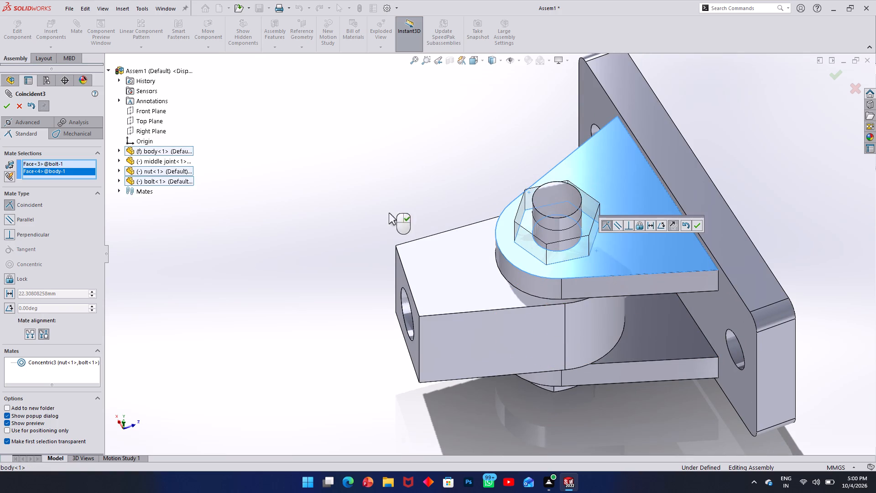
pyautogui.click(699, 220)
# Swing the middle joint around the shank to point straight outward from the body, and finish mating.
pyautogui.moveTo(540, 204); pyautogui.dragTo(578, 121, button='middle')
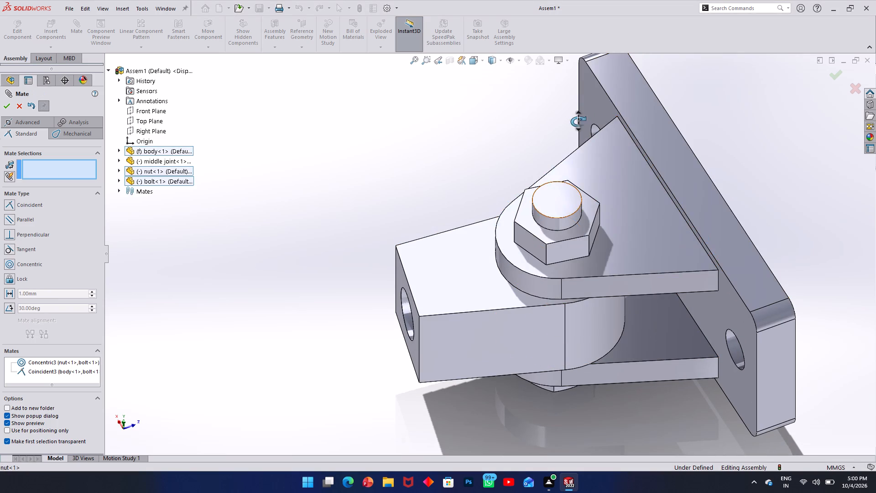
pyautogui.moveTo(578, 121); pyautogui.dragTo(619, 124, button='middle')
pyautogui.moveTo(540, 291); pyautogui.dragTo(531, 183, button='middle')
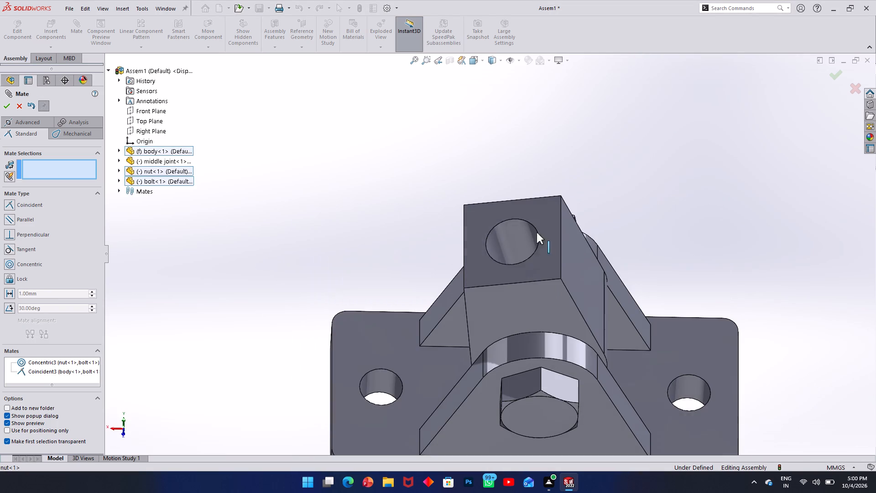
pyautogui.moveTo(512, 261); pyautogui.dragTo(592, 273)
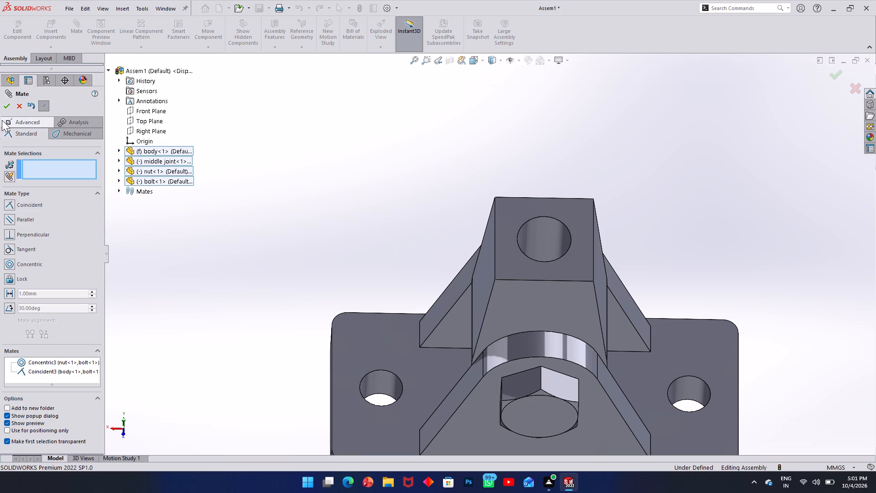
pyautogui.click(7, 107)
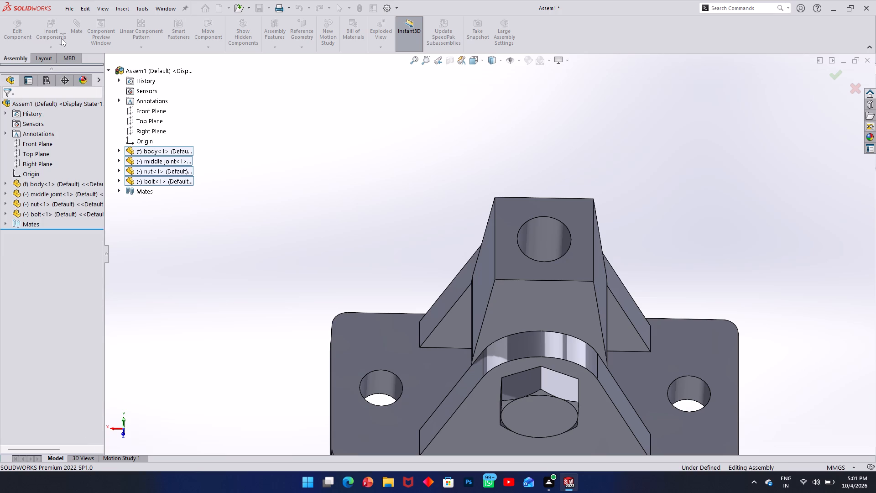
# Insert the pinscrew component near the open hole at the outer end of the middle joint.
pyautogui.click(53, 28)
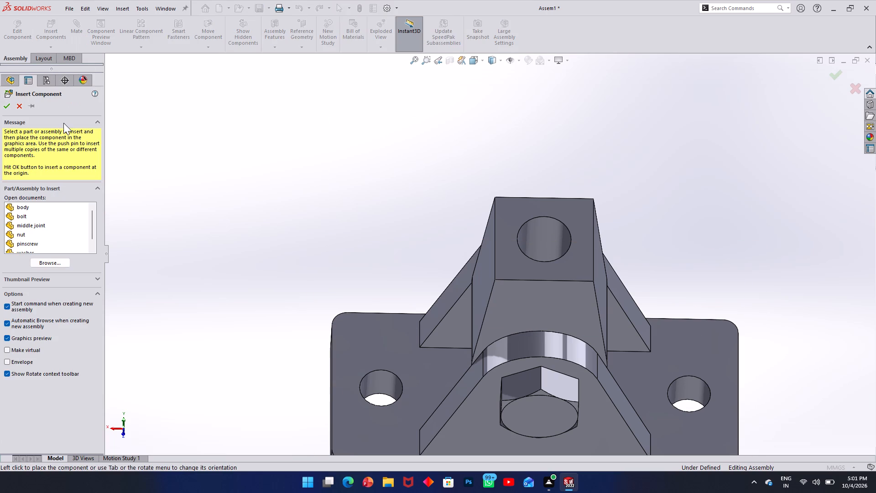
pyautogui.click(31, 242)
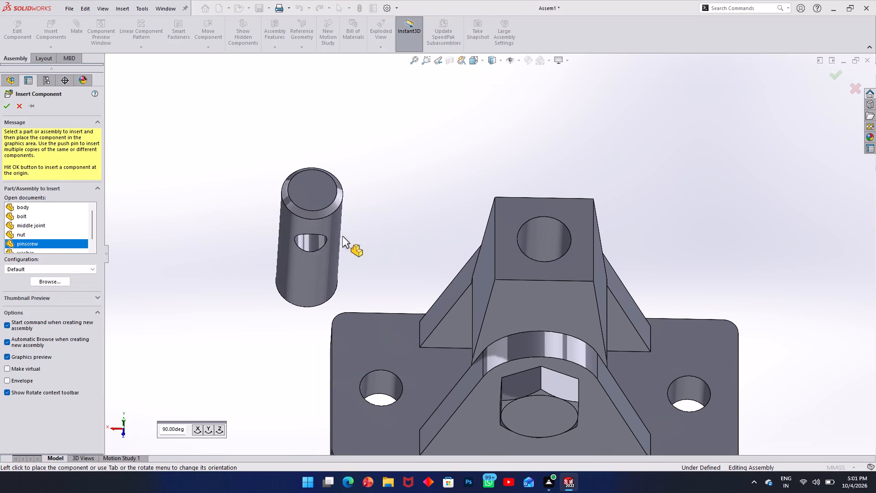
pyautogui.click(547, 185)
pyautogui.moveTo(546, 220); pyautogui.dragTo(539, 191, button='middle')
pyautogui.click(515, 145)
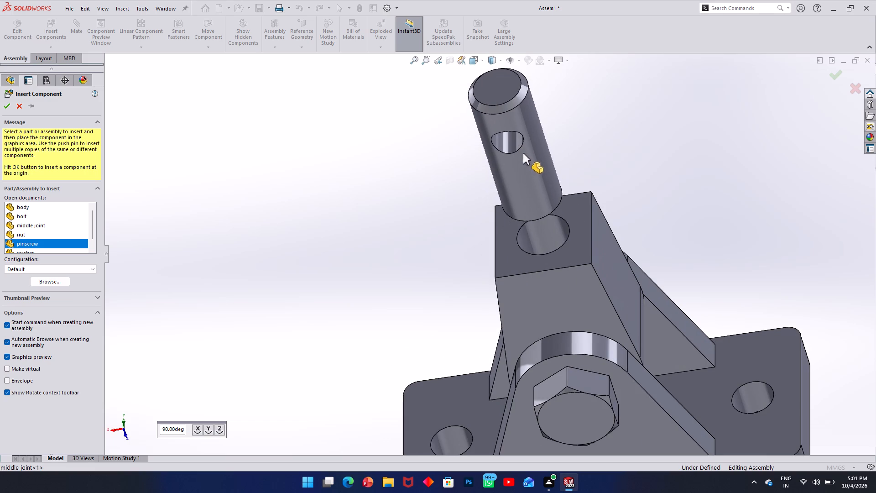
# Add a concentric mate between the pinscrew's cylindrical face and the hole in the middle joint's end.
pyautogui.click(532, 173)
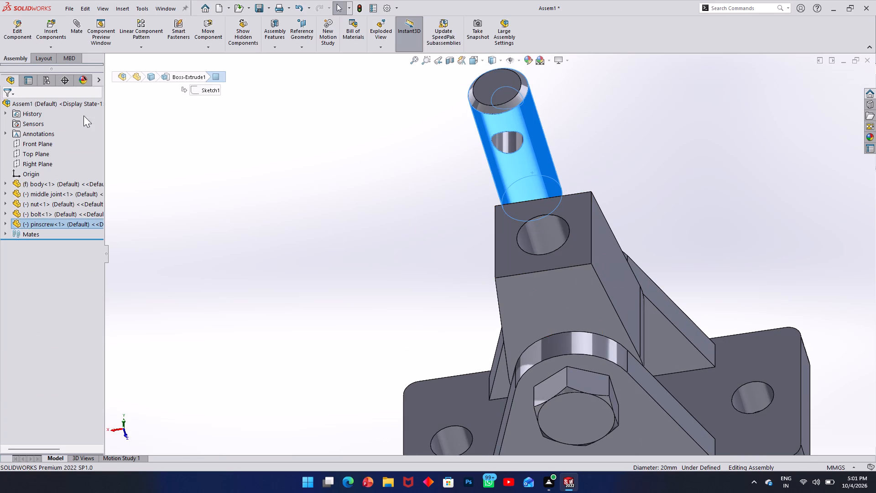
pyautogui.click(73, 25)
pyautogui.click(533, 240)
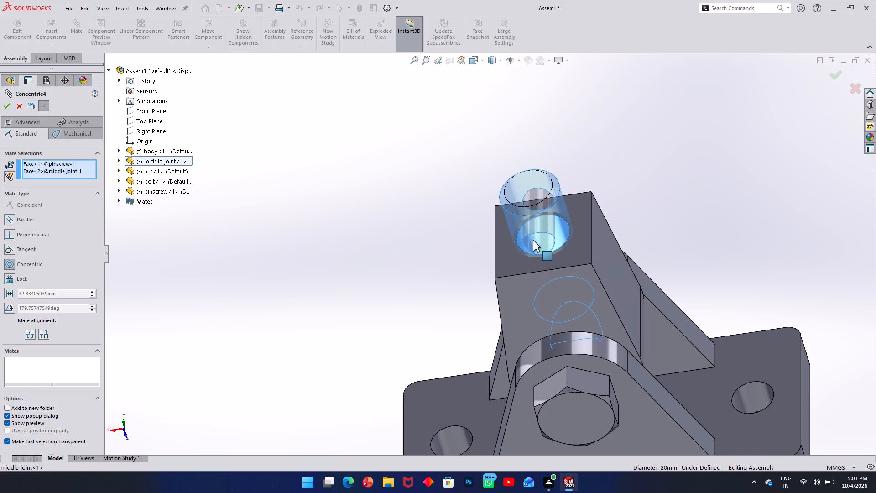
pyautogui.click(646, 222)
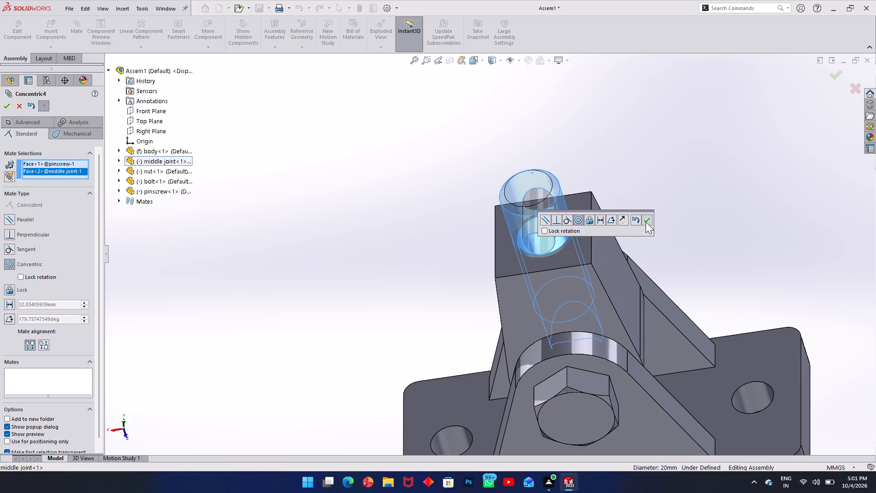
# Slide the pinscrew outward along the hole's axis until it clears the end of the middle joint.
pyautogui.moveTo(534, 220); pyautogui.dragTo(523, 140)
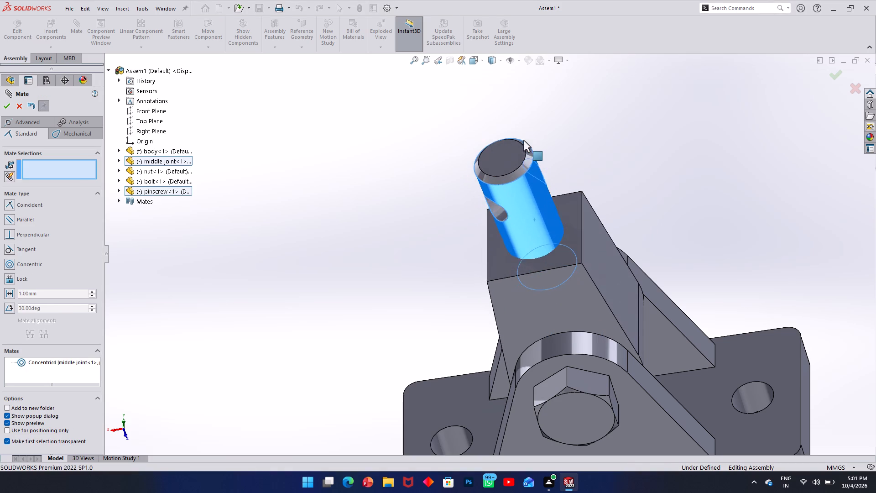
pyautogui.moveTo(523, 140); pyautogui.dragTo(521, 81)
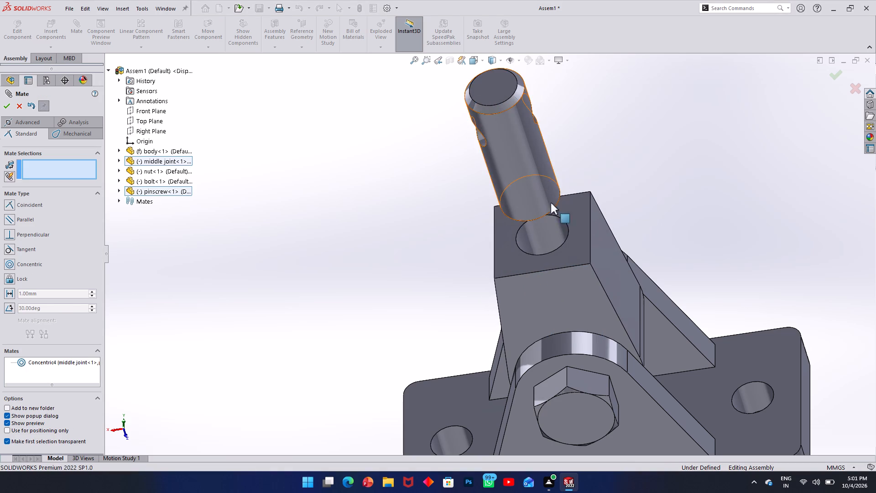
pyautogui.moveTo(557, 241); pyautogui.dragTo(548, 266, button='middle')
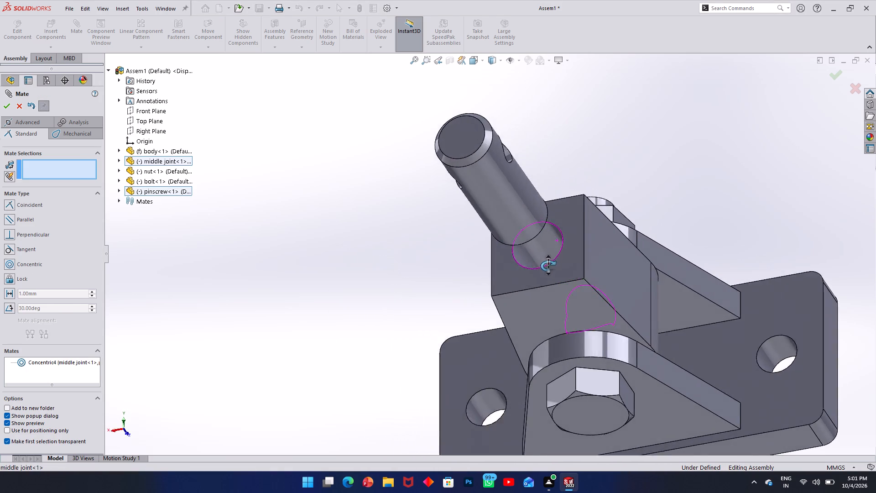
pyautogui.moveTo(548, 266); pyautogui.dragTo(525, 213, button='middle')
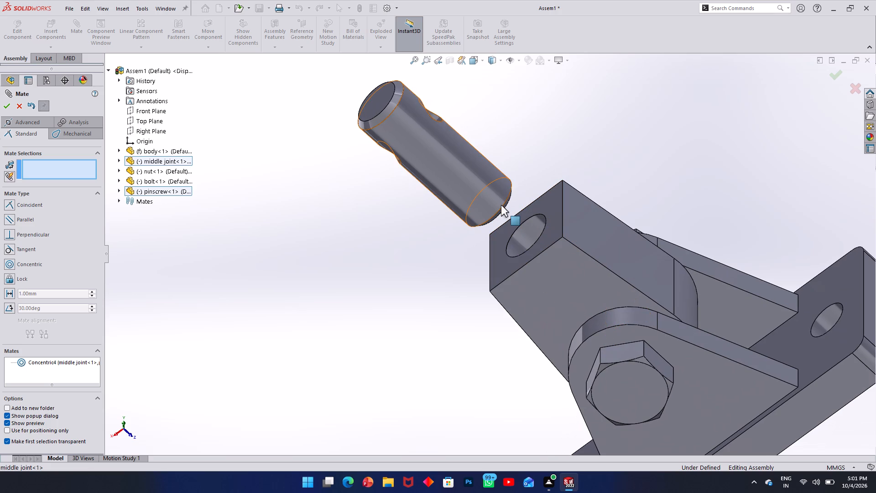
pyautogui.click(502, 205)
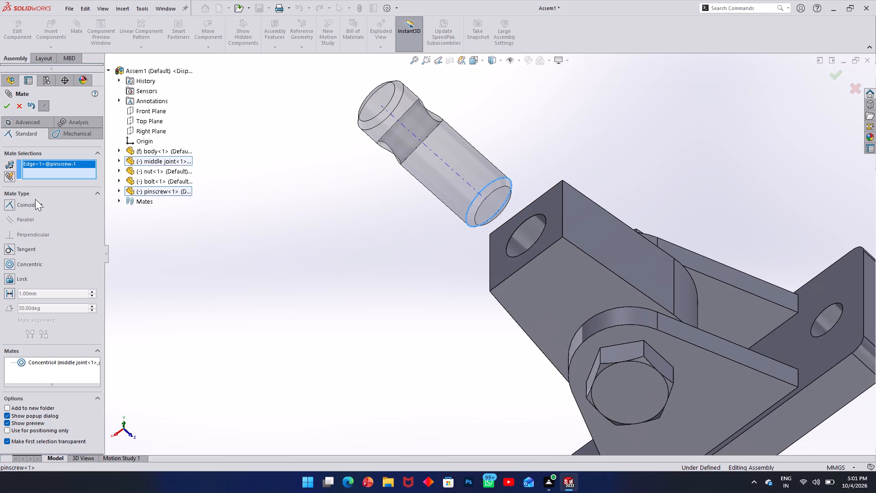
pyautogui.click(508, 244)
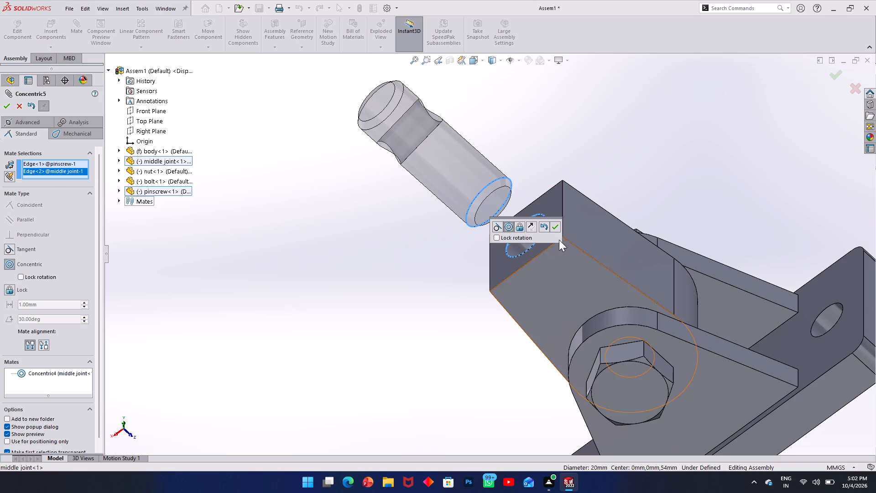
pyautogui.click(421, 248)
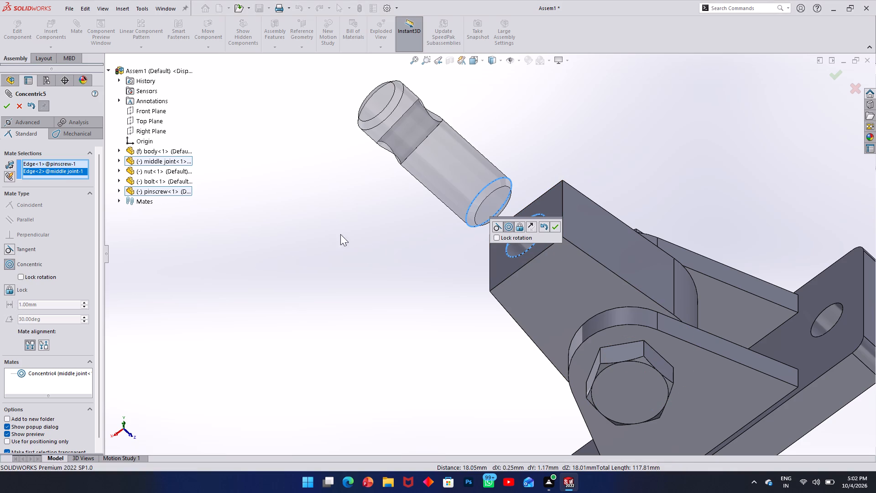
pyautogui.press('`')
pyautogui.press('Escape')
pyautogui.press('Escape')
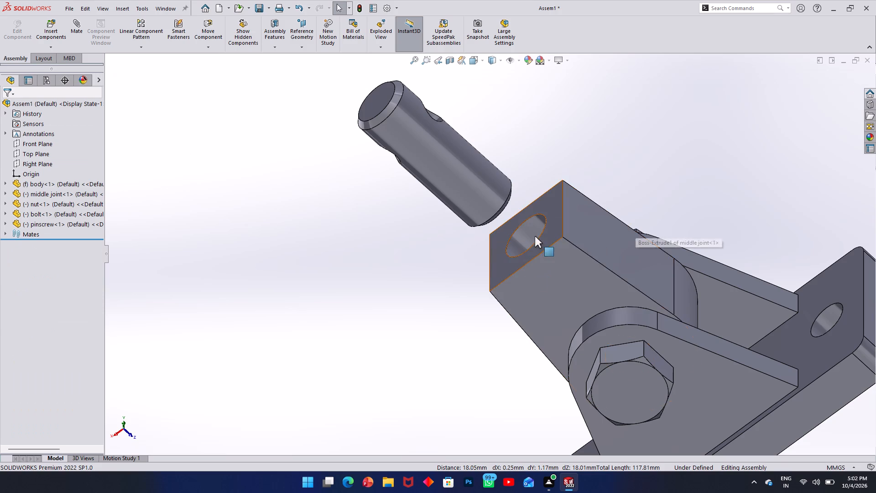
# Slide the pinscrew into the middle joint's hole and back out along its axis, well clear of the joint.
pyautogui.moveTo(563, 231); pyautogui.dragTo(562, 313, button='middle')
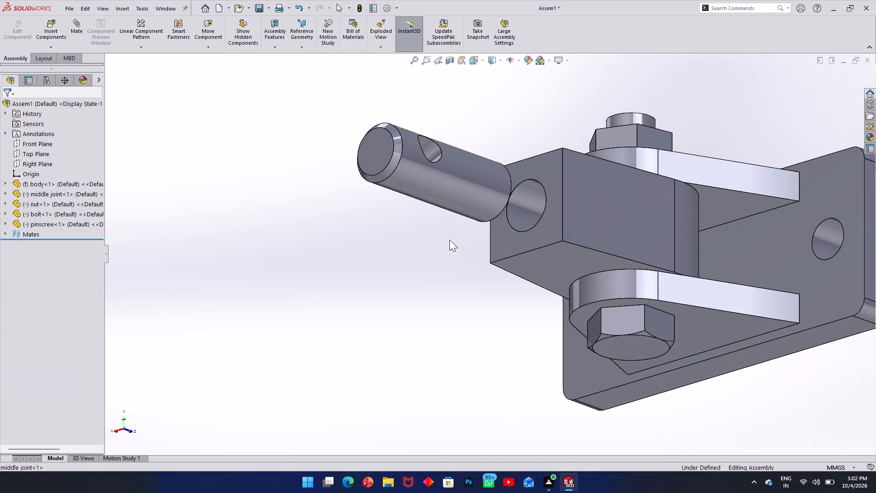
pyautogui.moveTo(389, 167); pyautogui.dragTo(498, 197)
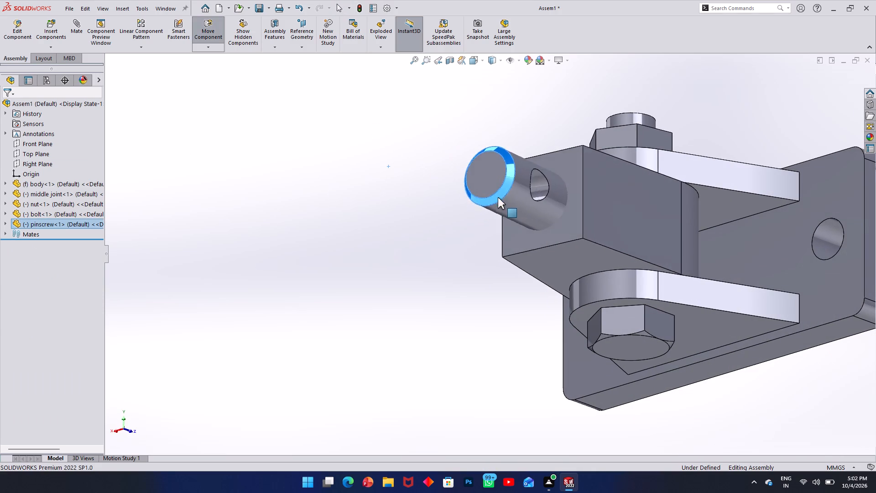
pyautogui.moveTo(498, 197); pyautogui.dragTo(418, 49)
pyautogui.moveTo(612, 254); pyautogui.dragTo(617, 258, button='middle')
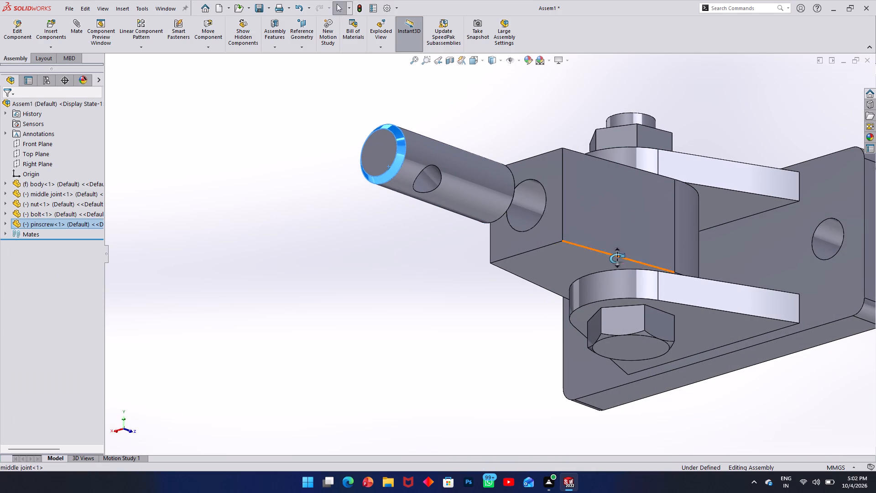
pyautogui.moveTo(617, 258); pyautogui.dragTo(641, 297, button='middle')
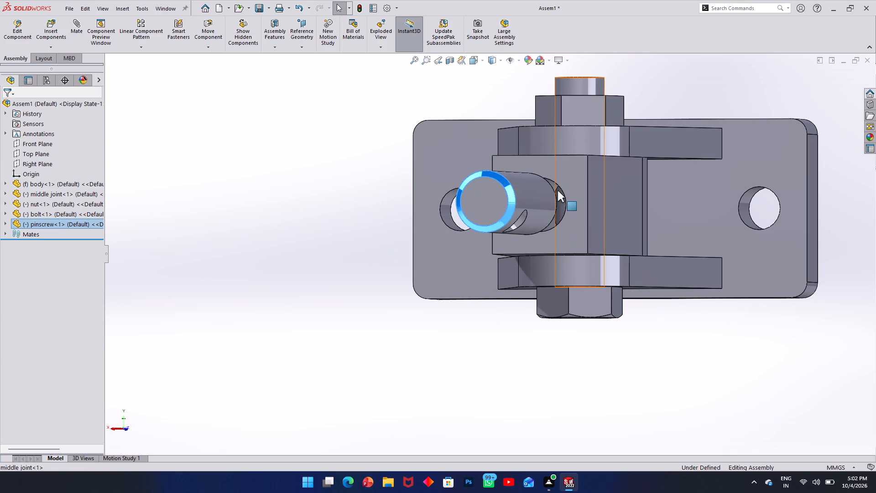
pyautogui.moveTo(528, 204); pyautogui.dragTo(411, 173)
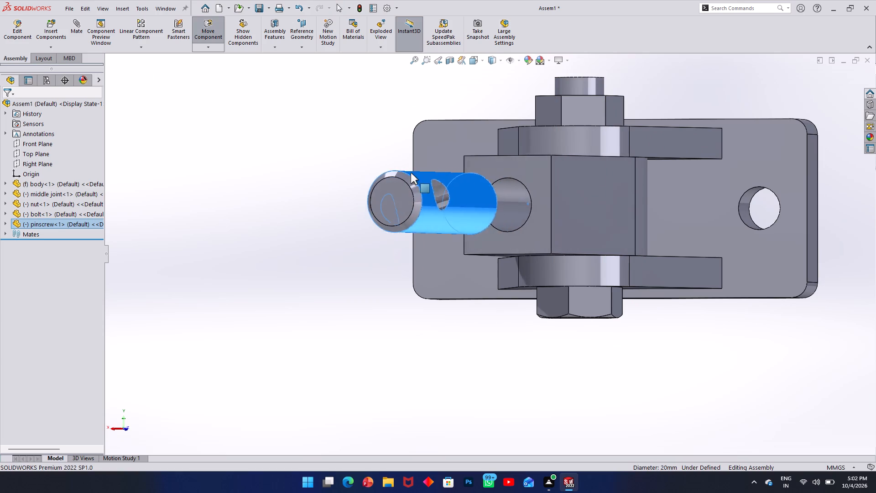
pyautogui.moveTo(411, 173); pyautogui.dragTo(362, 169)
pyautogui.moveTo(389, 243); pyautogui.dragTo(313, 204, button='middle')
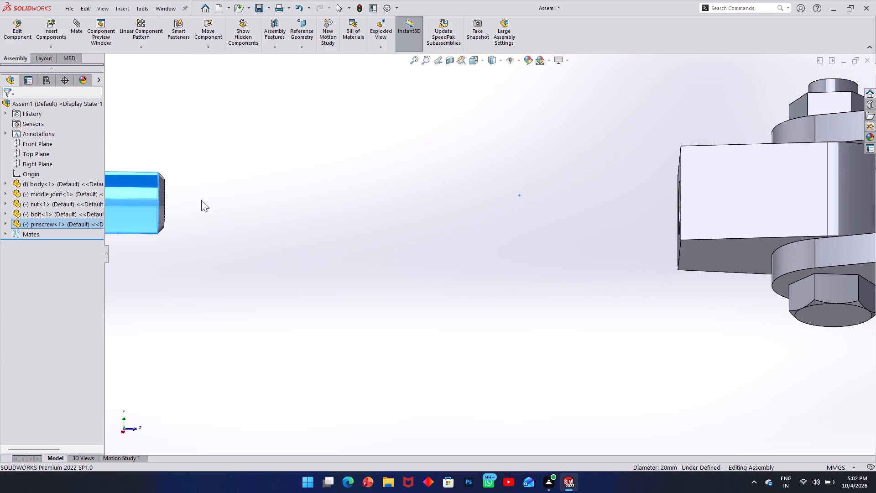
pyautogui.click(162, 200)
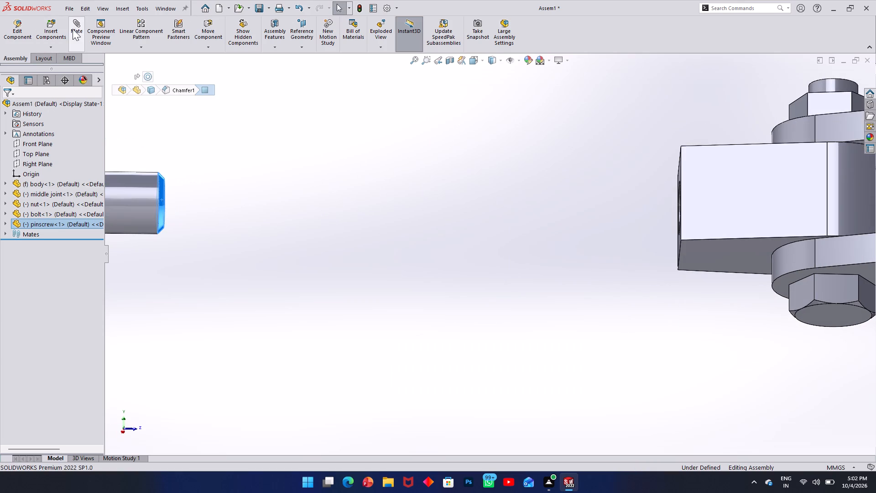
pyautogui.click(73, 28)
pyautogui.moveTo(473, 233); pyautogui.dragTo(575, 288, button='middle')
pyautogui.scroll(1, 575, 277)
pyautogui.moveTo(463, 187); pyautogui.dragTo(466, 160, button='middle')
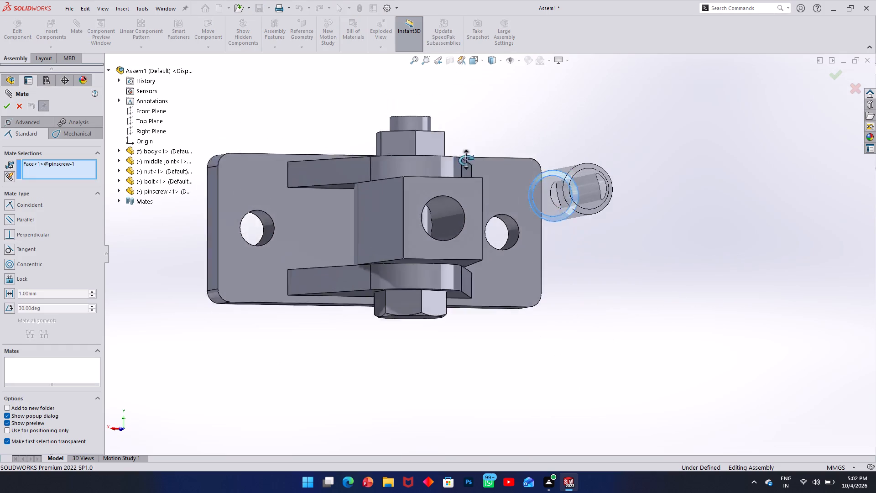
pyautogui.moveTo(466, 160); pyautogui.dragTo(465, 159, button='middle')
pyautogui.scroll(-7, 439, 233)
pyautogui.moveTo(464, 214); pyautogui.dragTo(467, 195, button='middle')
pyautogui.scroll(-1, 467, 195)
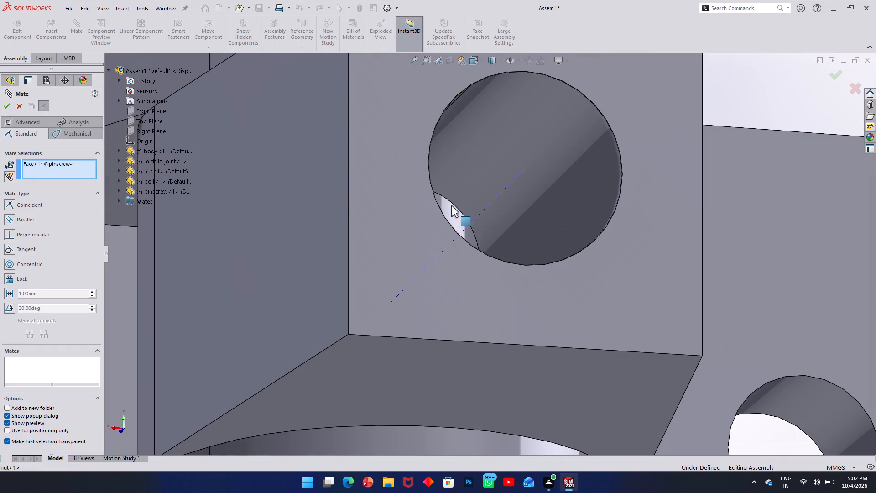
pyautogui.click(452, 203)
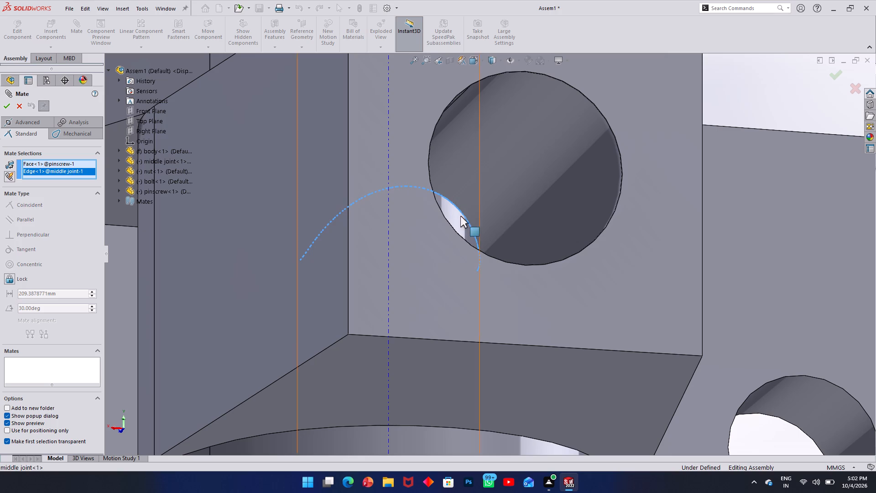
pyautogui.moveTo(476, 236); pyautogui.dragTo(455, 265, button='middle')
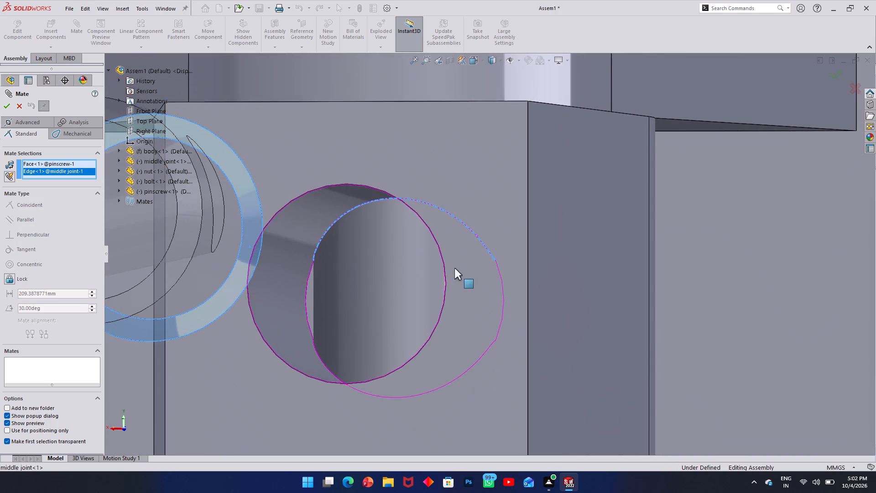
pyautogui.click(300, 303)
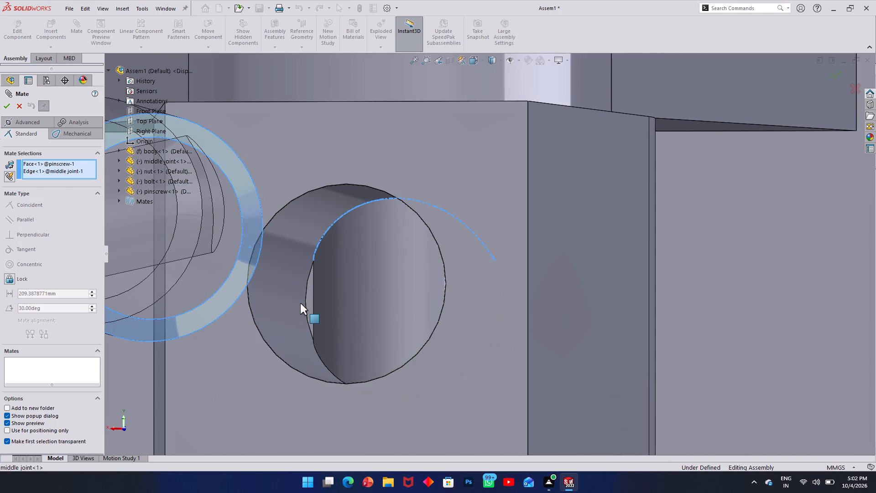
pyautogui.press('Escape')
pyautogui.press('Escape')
# Slide the pinscrew partway into the middle joint's end hole, leaving its chamfered end and cross hole outside.
pyautogui.moveTo(198, 251); pyautogui.dragTo(311, 248)
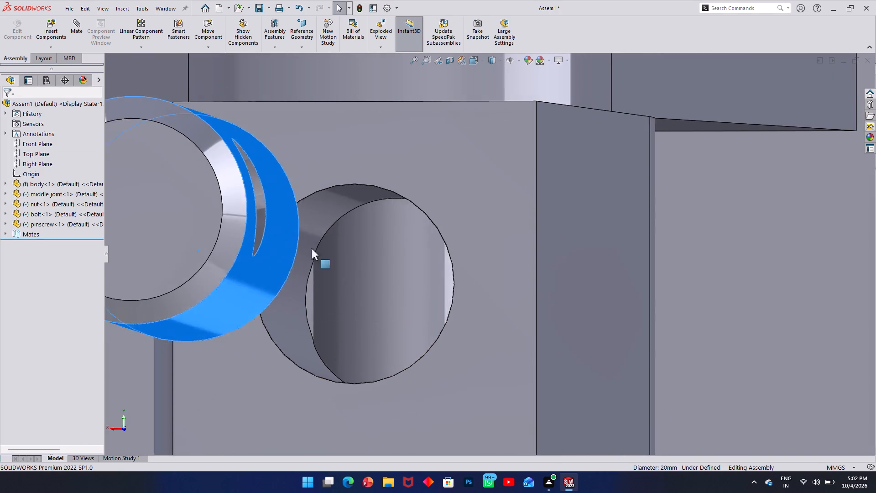
pyautogui.moveTo(311, 248); pyautogui.dragTo(507, 271)
pyautogui.scroll(4, 503, 271)
pyautogui.moveTo(430, 236); pyautogui.dragTo(444, 276)
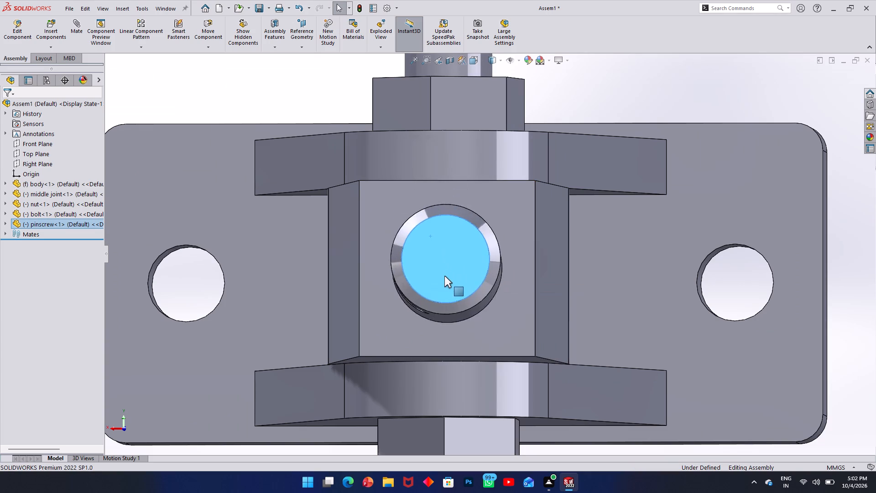
pyautogui.moveTo(444, 276); pyautogui.dragTo(438, 236)
pyautogui.moveTo(485, 251); pyautogui.dragTo(434, 225, button='middle')
pyautogui.scroll(4, 340, 233)
pyautogui.moveTo(319, 233); pyautogui.dragTo(422, 242)
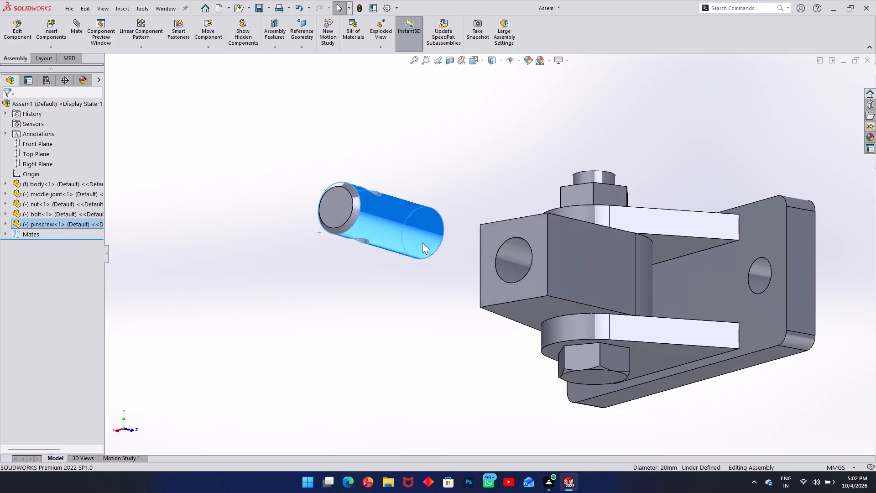
pyautogui.moveTo(422, 242); pyautogui.dragTo(508, 295)
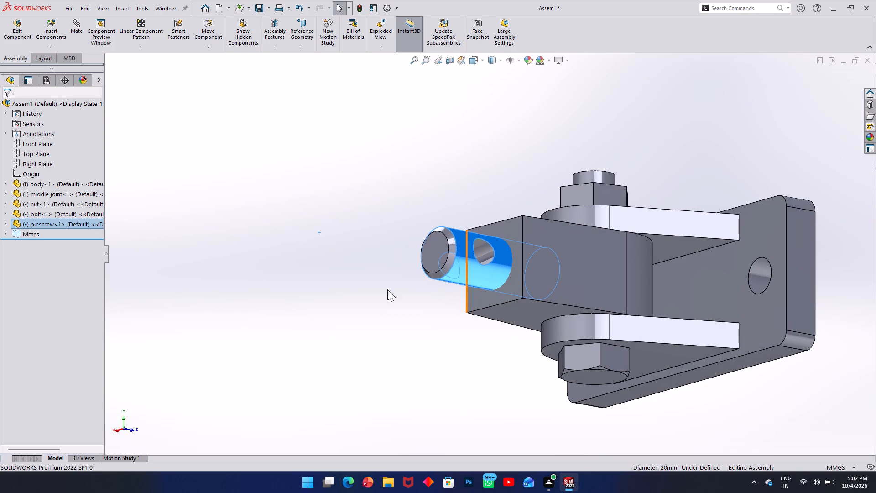
pyautogui.click(319, 290)
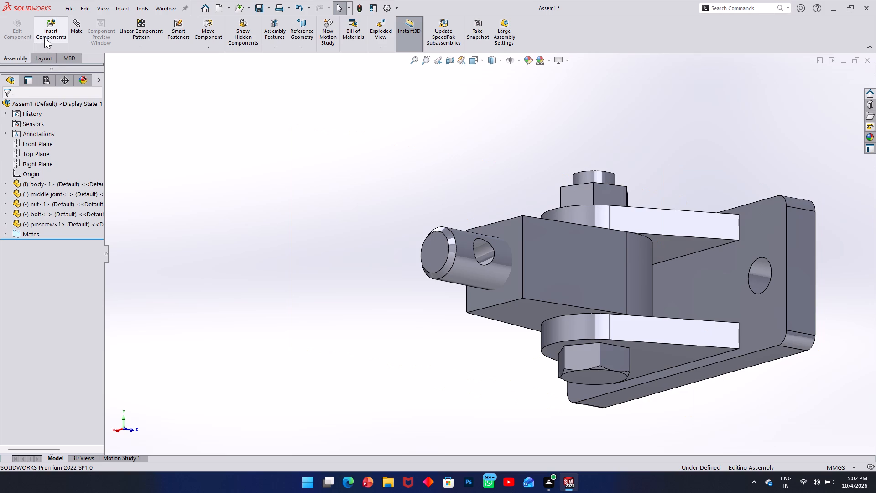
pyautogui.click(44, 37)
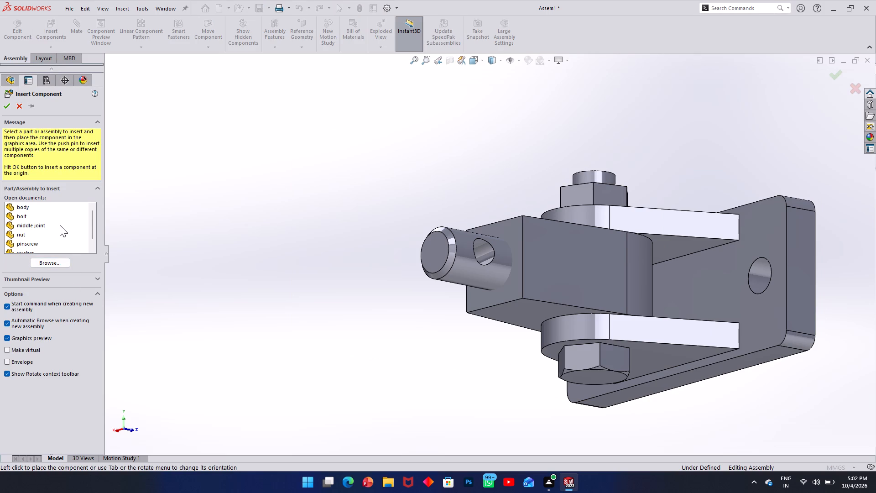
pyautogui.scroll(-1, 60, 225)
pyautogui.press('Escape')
# Start a mate using the pinscrew's flat outer end face.
pyautogui.moveTo(440, 265); pyautogui.dragTo(446, 268, button='middle')
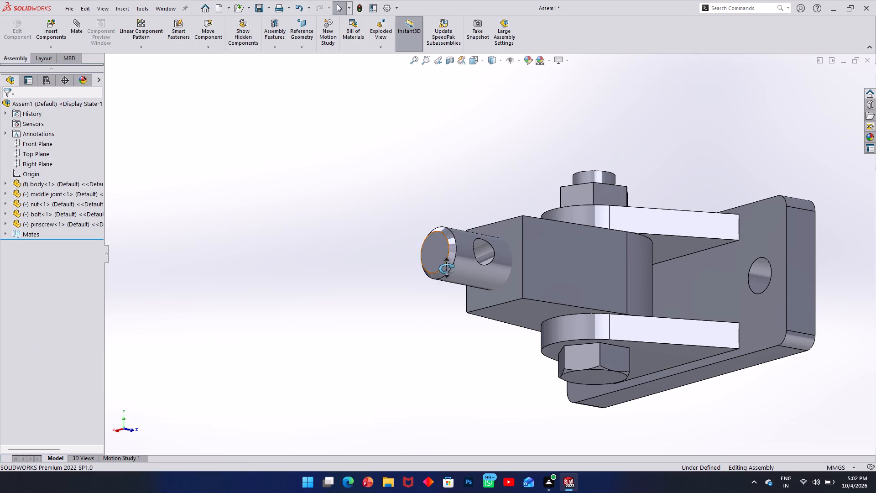
pyautogui.moveTo(446, 268); pyautogui.dragTo(513, 189, button='middle')
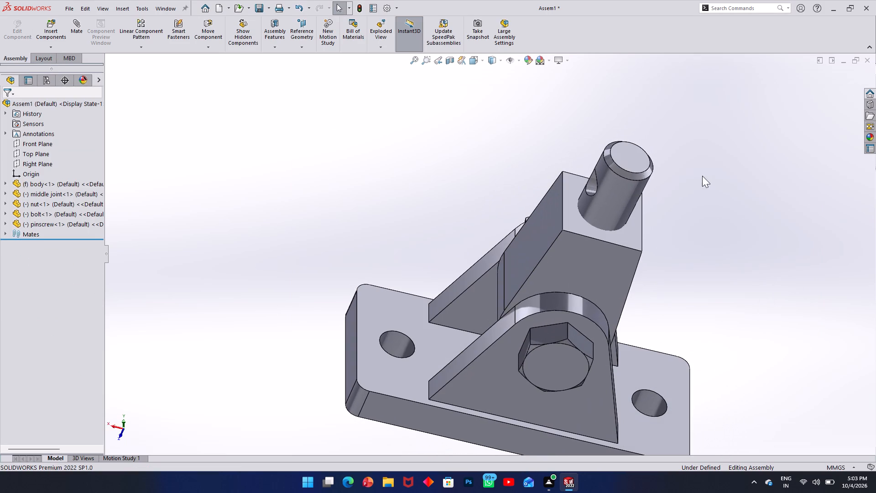
pyautogui.click(624, 161)
pyautogui.click(77, 23)
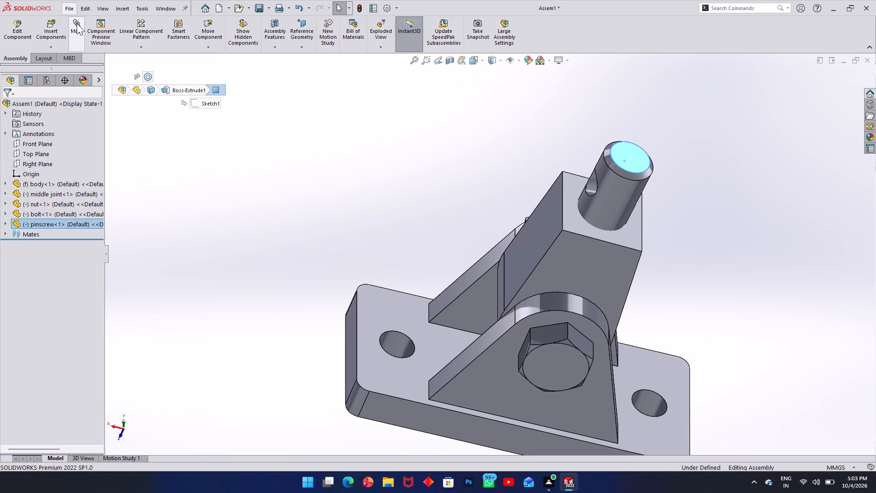
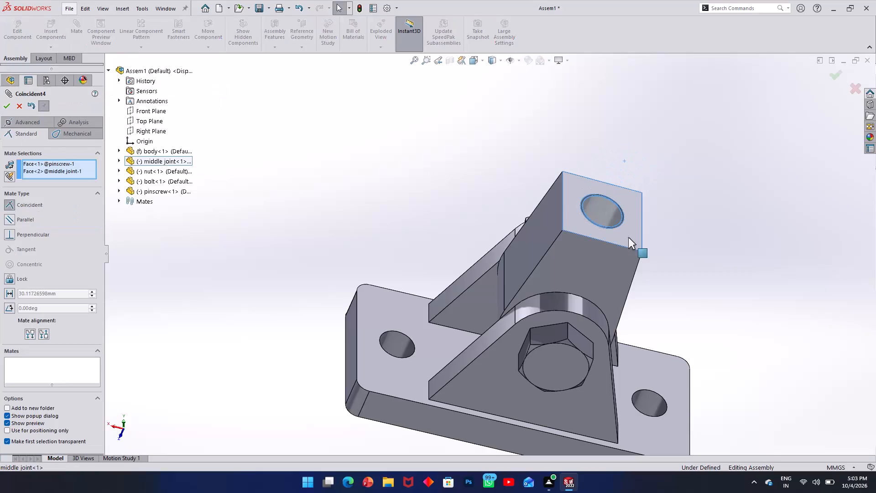
# Lock the pinscrew to the middle joint's end face with a Lock mate and test that they move together.
pyautogui.click(8, 282)
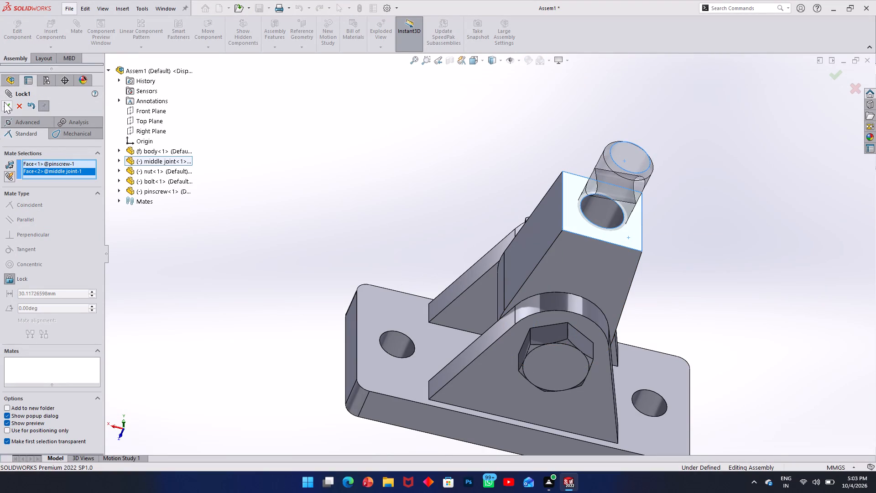
pyautogui.click(4, 107)
pyautogui.click(260, 195)
pyautogui.moveTo(636, 184); pyautogui.dragTo(642, 155)
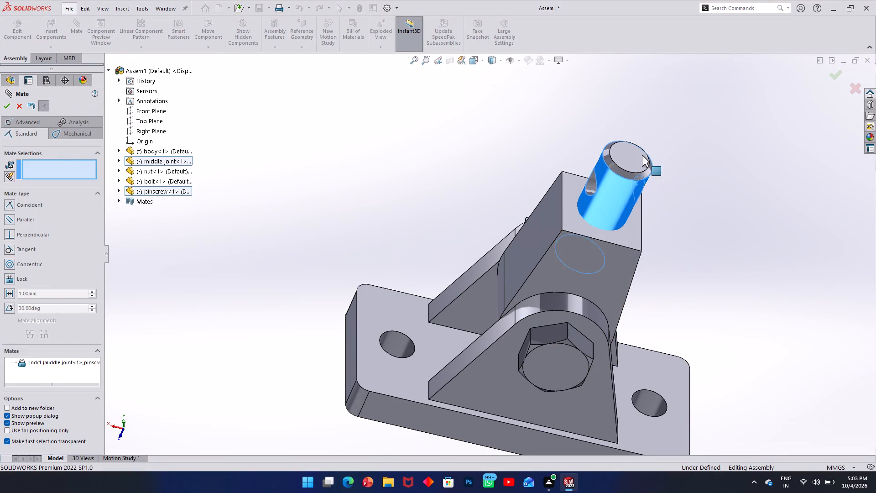
pyautogui.moveTo(642, 155); pyautogui.dragTo(642, 149)
pyautogui.click(8, 111)
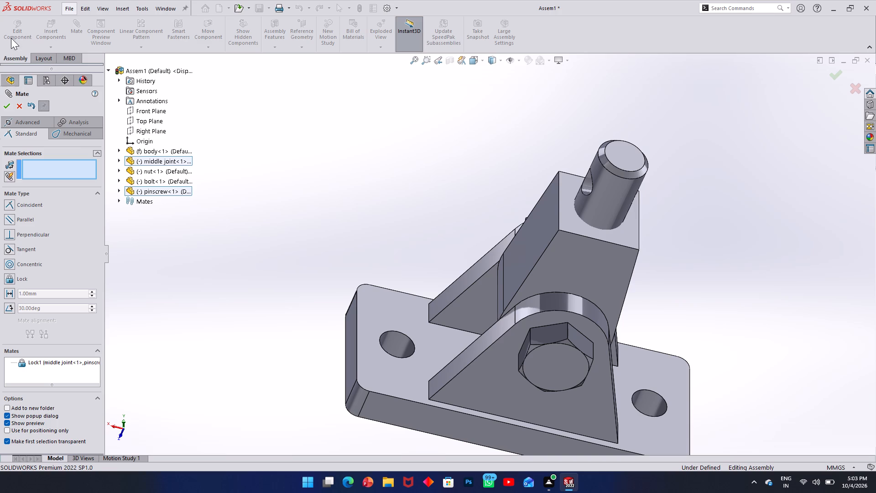
pyautogui.click(8, 106)
# Insert the washer component and place it beside the free end of the pinscrew.
pyautogui.click(54, 38)
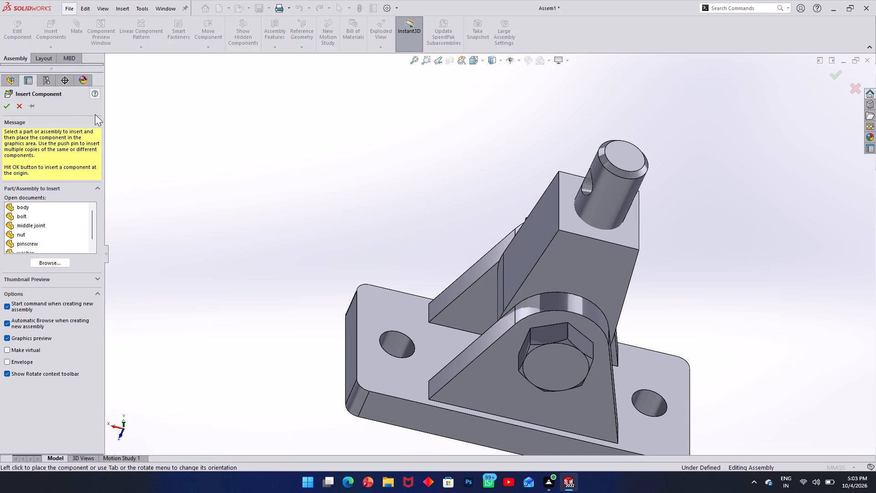
pyautogui.scroll(-1, 43, 236)
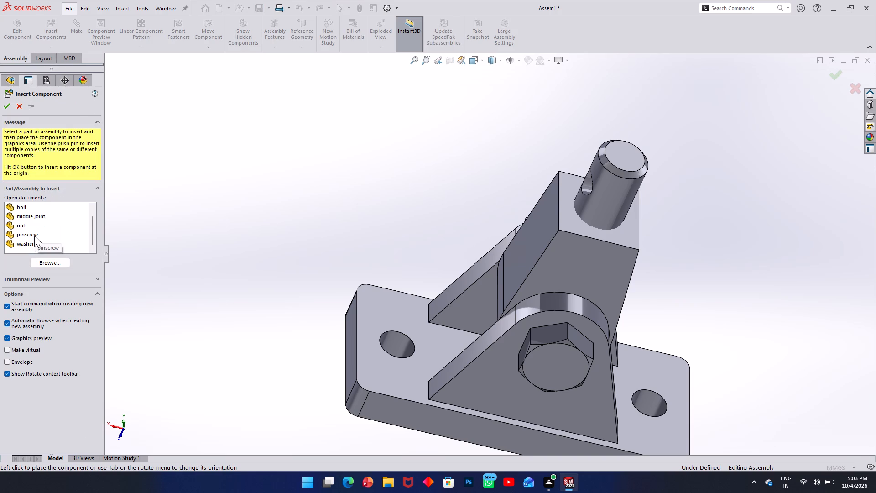
pyautogui.click(32, 242)
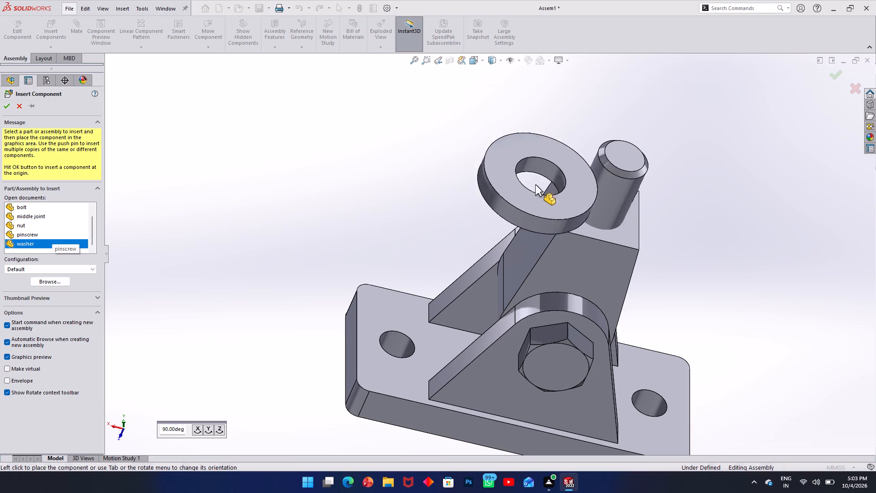
pyautogui.click(639, 115)
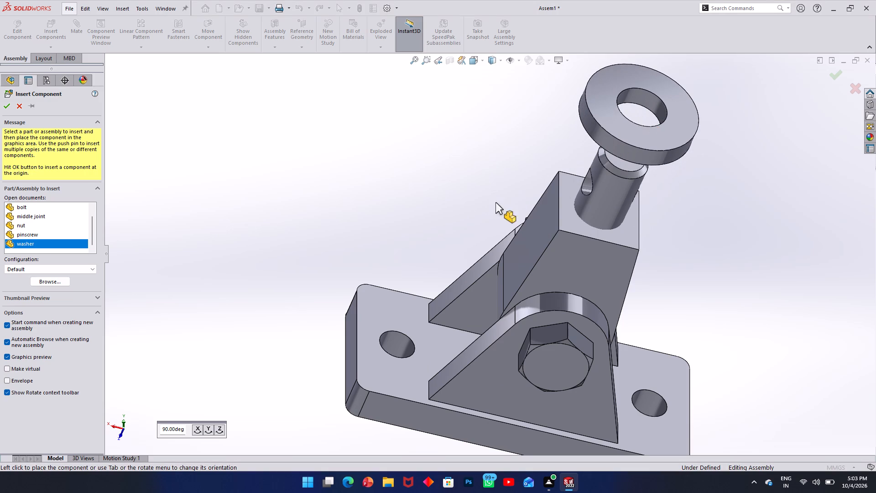
pyautogui.moveTo(492, 205); pyautogui.dragTo(558, 220, button='middle')
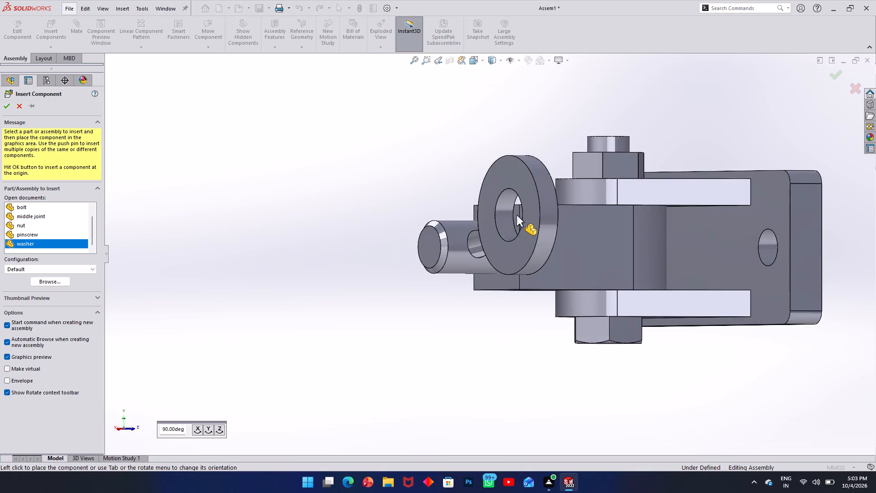
pyautogui.scroll(2, 515, 215)
pyautogui.click(425, 216)
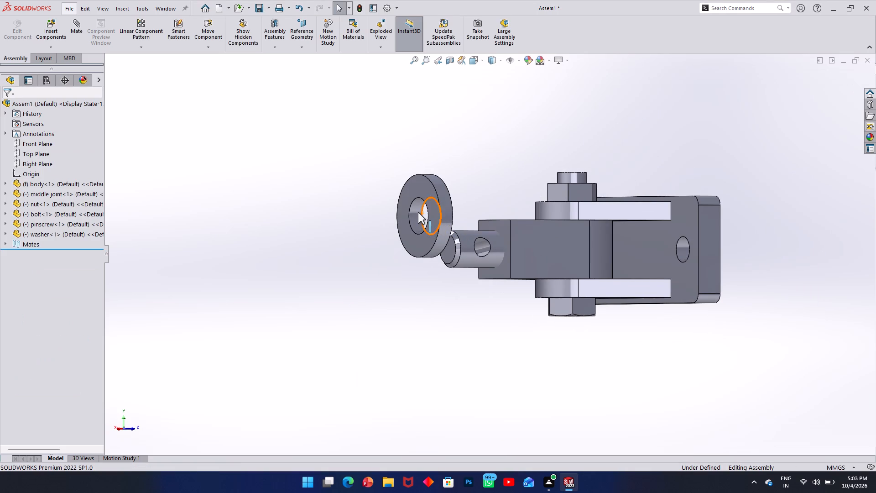
# Add a concentric mate between the washer's hole and the pinscrew's cylindrical face.
pyautogui.click(418, 212)
pyautogui.click(73, 25)
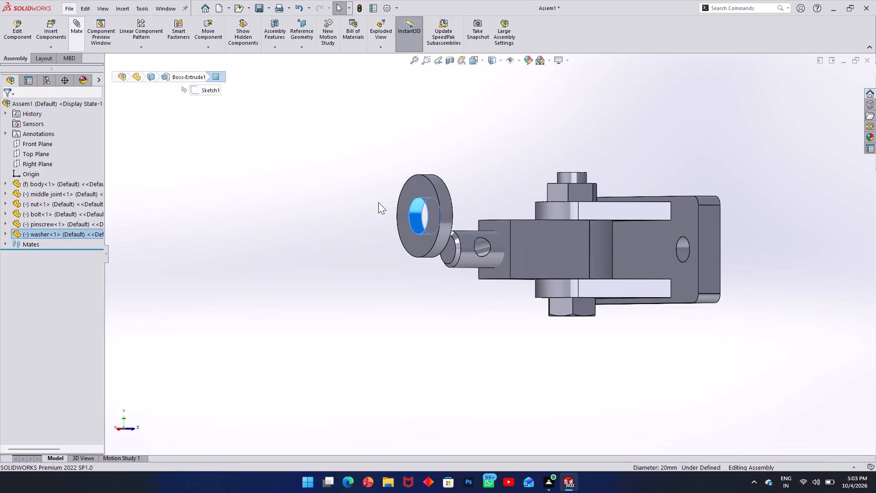
pyautogui.click(470, 252)
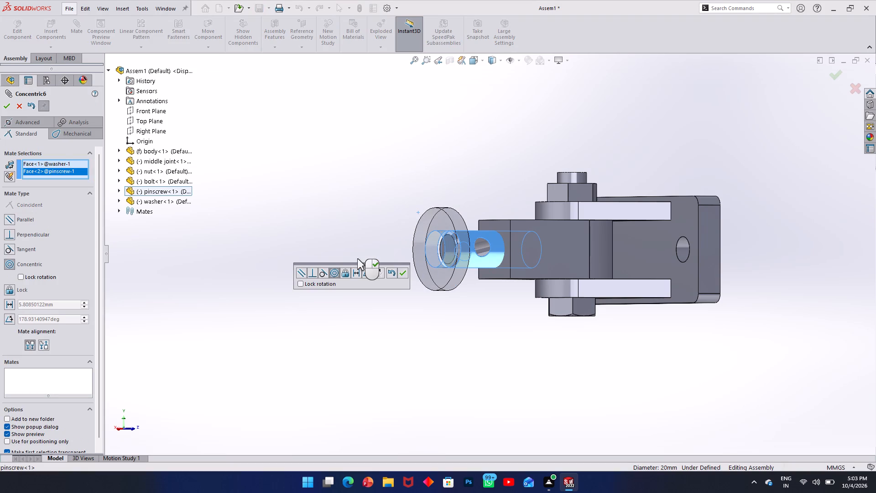
pyautogui.click(405, 274)
# Add a coincident mate between the washer's flat face and the middle joint's end face.
pyautogui.moveTo(584, 252); pyautogui.dragTo(510, 226, button='middle')
pyautogui.click(464, 286)
pyautogui.moveTo(468, 232); pyautogui.dragTo(554, 252, button='middle')
pyautogui.click(517, 265)
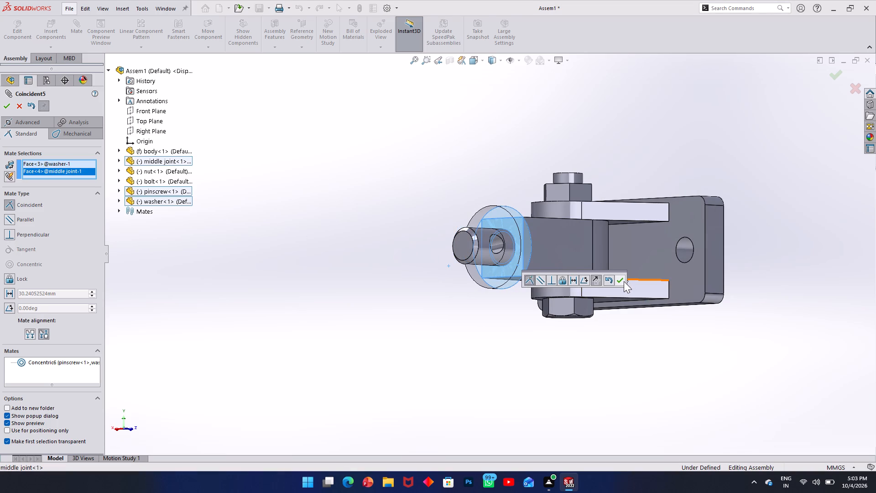
pyautogui.click(623, 281)
pyautogui.click(363, 300)
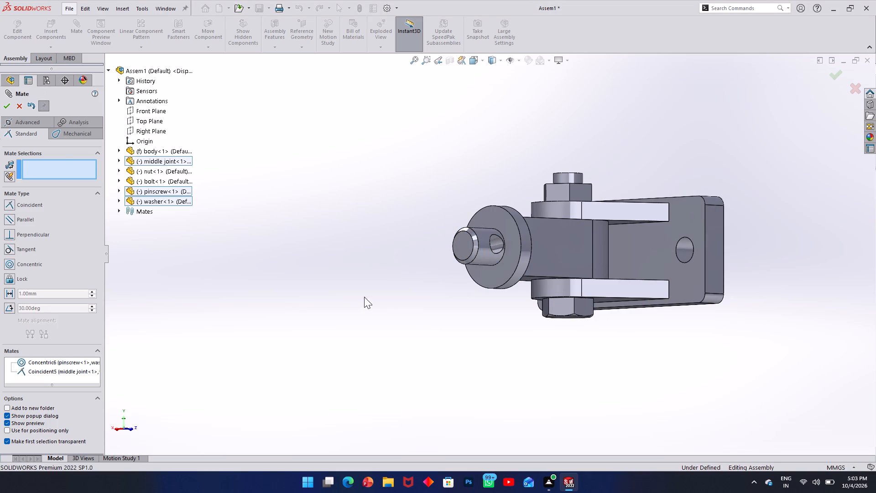
# Examine the washer's seating against the middle joint, test its movement, and leave the Mate command.
pyautogui.scroll(1, 407, 272)
pyautogui.moveTo(402, 261); pyautogui.dragTo(596, 367, button='middle')
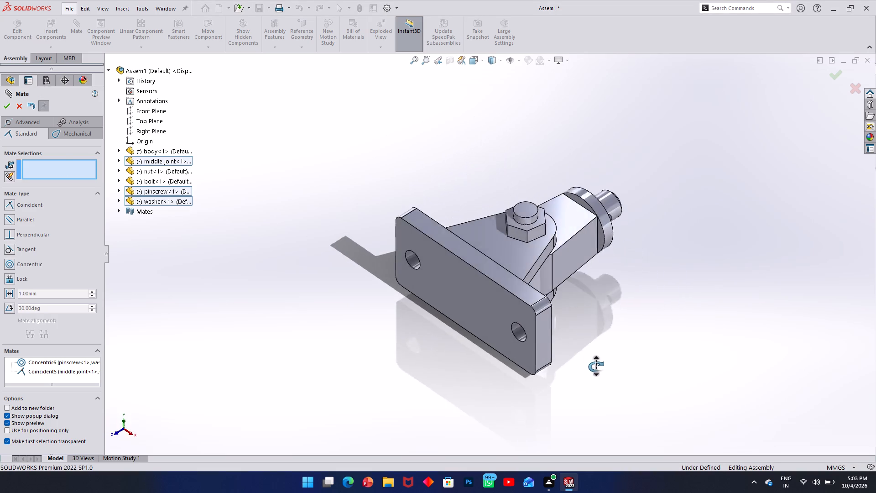
pyautogui.moveTo(596, 367); pyautogui.dragTo(375, 185, button='middle')
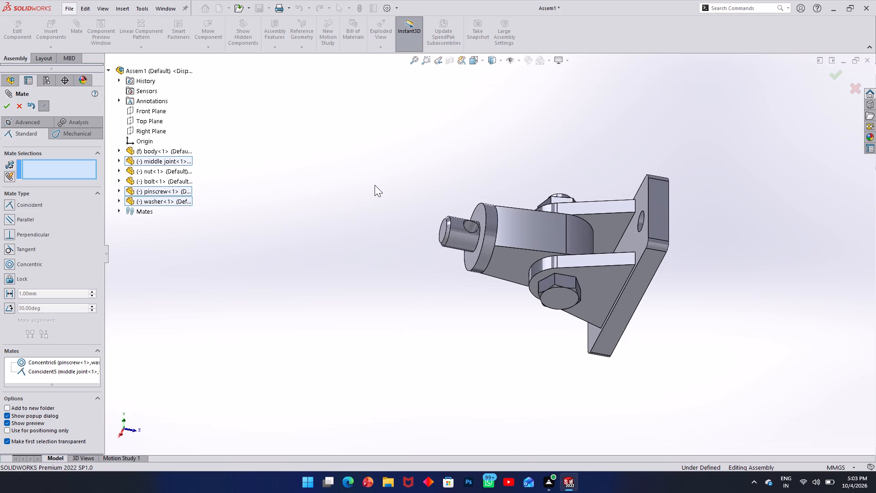
pyautogui.scroll(-3, 454, 227)
pyautogui.moveTo(529, 217); pyautogui.dragTo(512, 257)
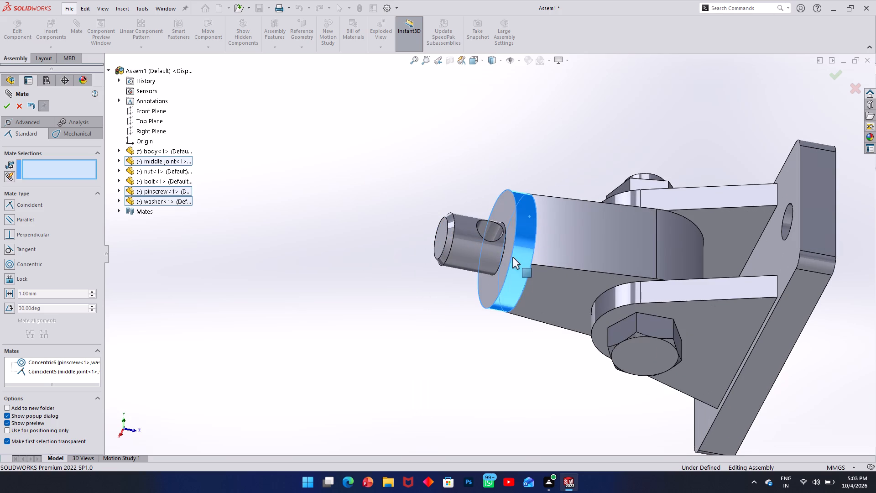
pyautogui.moveTo(512, 257); pyautogui.dragTo(506, 309)
pyautogui.press('Escape')
pyautogui.click(402, 323)
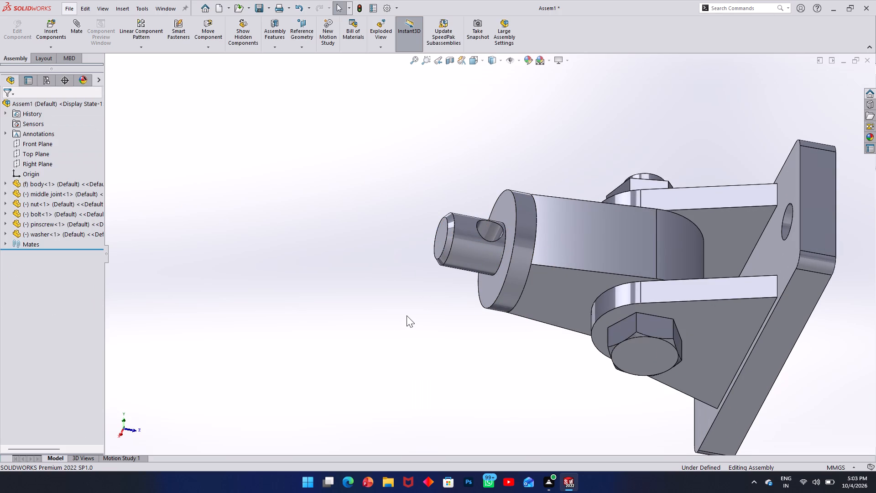
# Swing the middle joint to both sides of the body to test its rotation about the bolt.
pyautogui.moveTo(421, 283); pyautogui.dragTo(652, 250, button='middle')
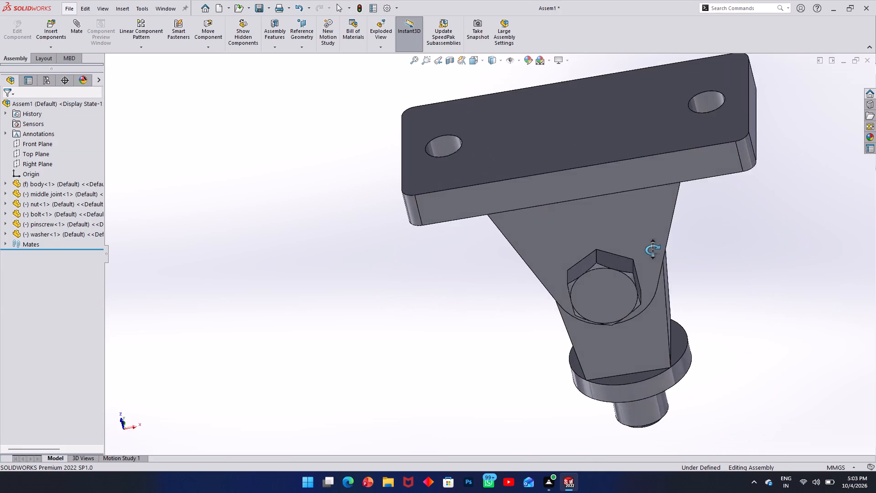
pyautogui.moveTo(652, 250); pyautogui.dragTo(509, 194, button='middle')
pyautogui.moveTo(608, 233); pyautogui.dragTo(604, 232)
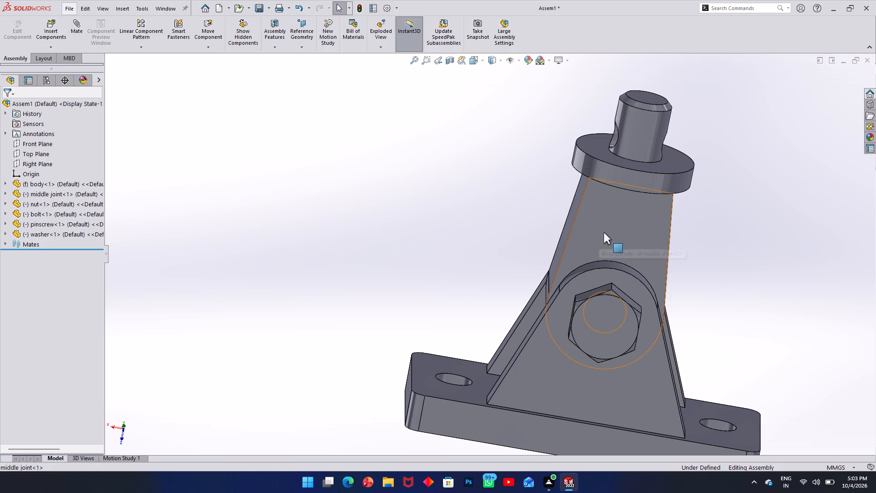
pyautogui.moveTo(604, 232); pyautogui.dragTo(659, 298)
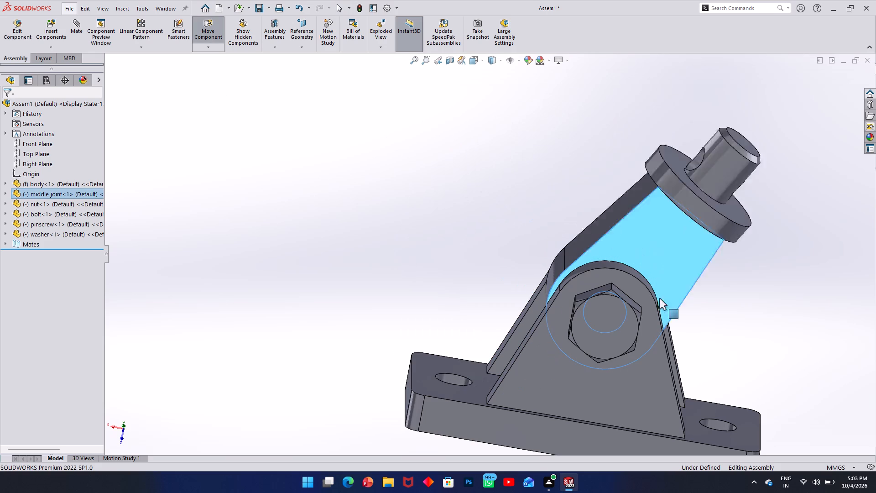
pyautogui.moveTo(659, 298); pyautogui.dragTo(649, 357)
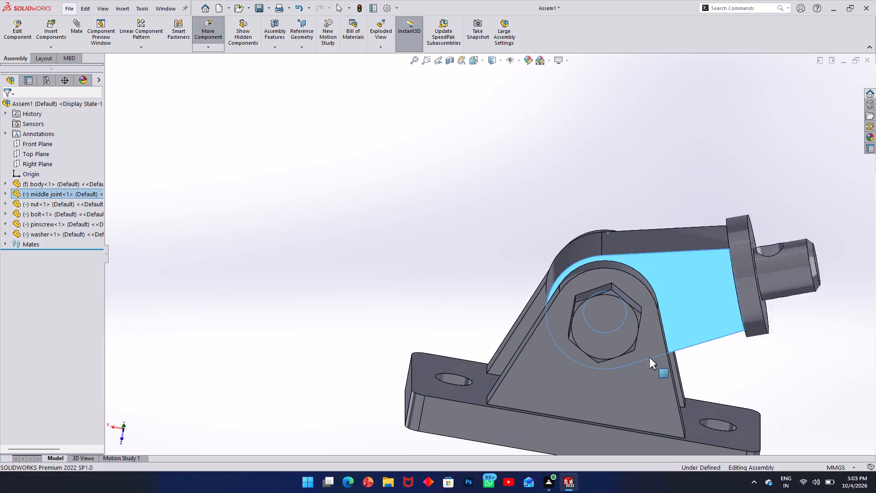
pyautogui.moveTo(649, 357); pyautogui.dragTo(435, 278)
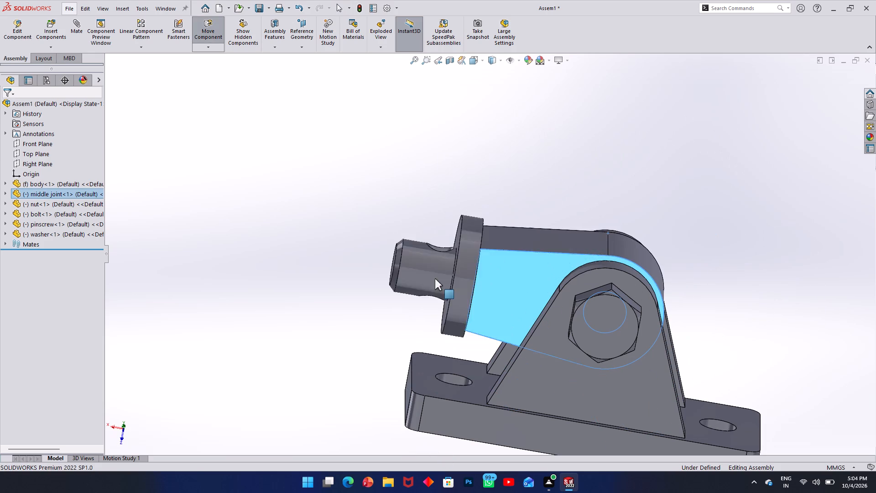
pyautogui.moveTo(435, 278); pyautogui.dragTo(444, 262)
pyautogui.click(391, 328)
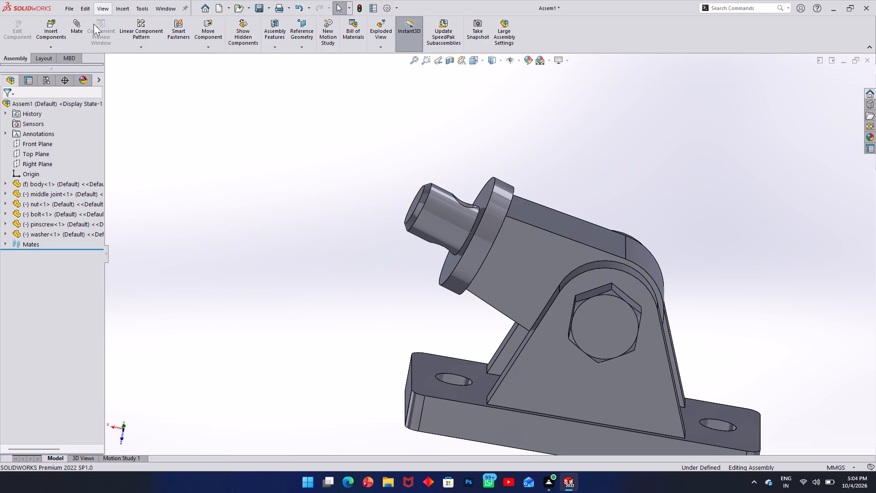
# Add a 180° angle mate between the middle joint's flat side face and the top face of the body's base.
pyautogui.click(48, 33)
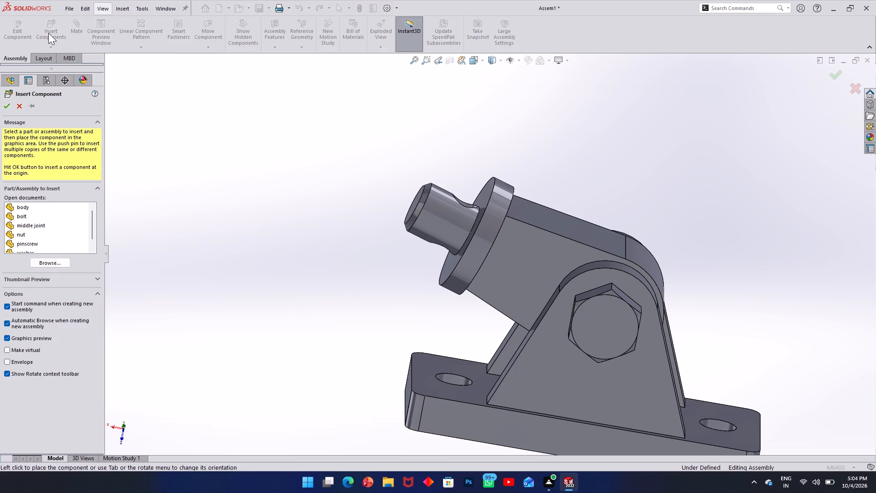
pyautogui.click(19, 108)
pyautogui.click(78, 31)
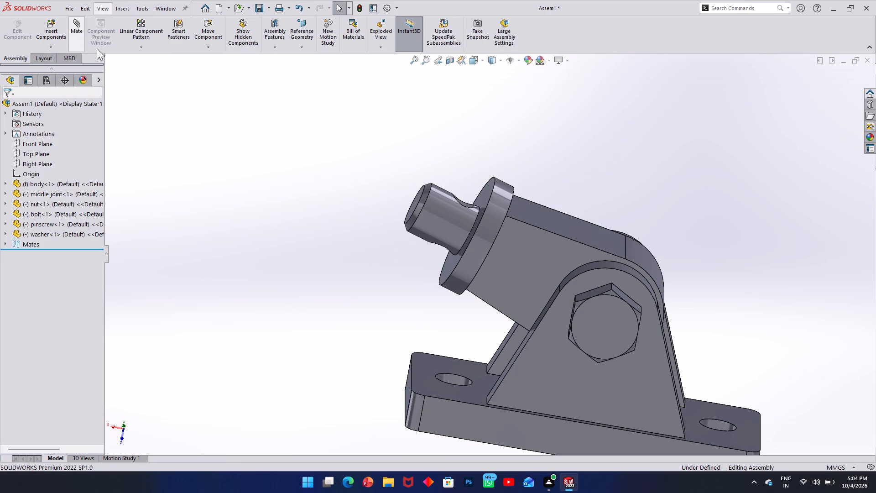
pyautogui.moveTo(433, 233); pyautogui.dragTo(542, 151, button='middle')
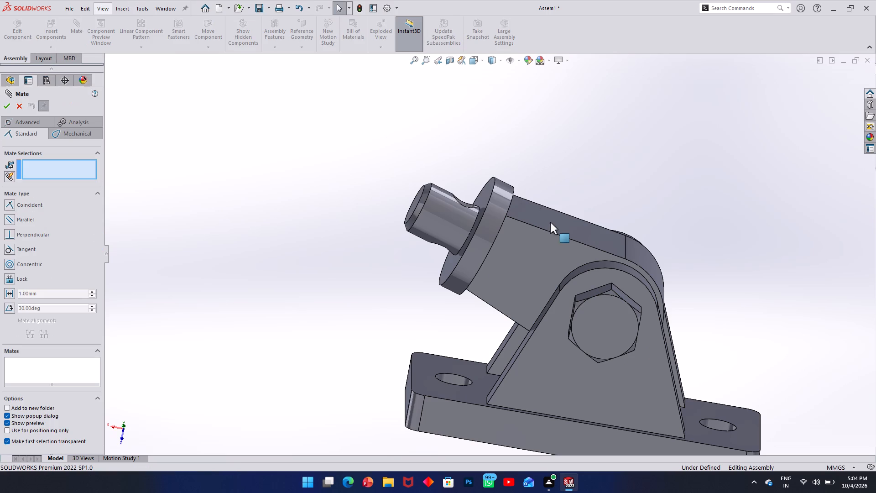
pyautogui.click(607, 237)
pyautogui.moveTo(572, 201); pyautogui.dragTo(570, 201, button='middle')
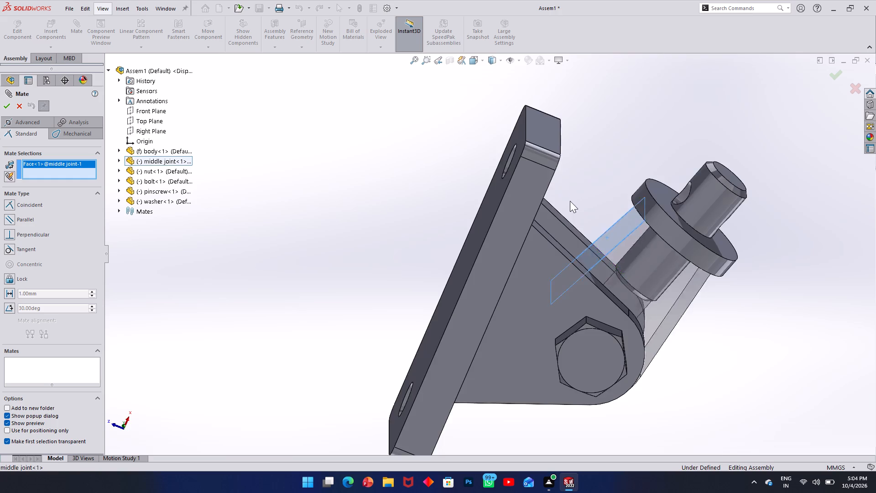
pyautogui.moveTo(570, 201); pyautogui.dragTo(500, 231, button='middle')
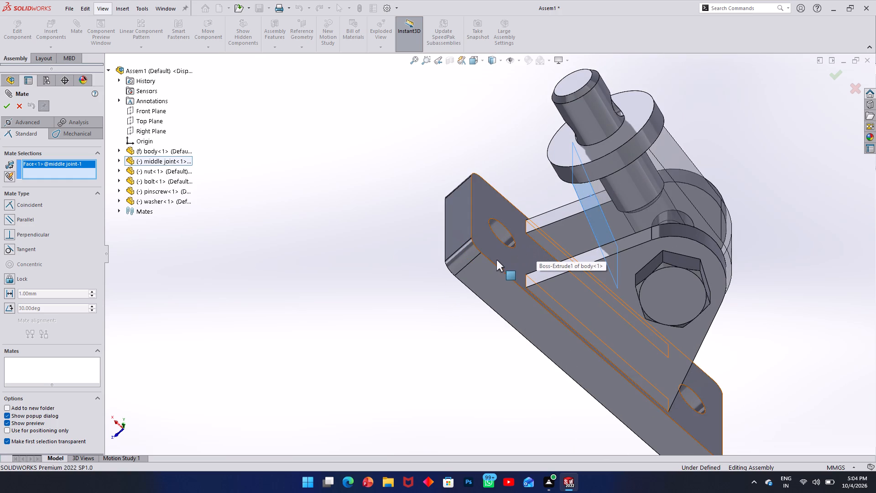
pyautogui.click(495, 252)
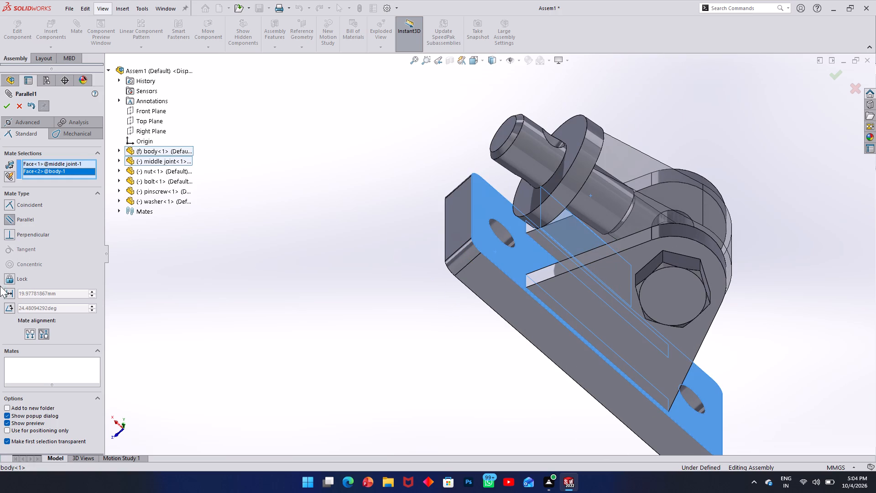
pyautogui.click(12, 306)
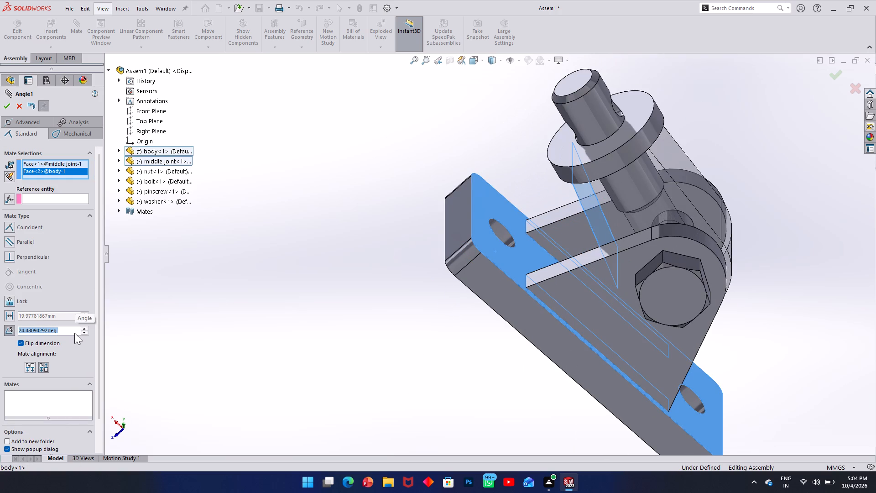
pyautogui.write('180')
pyautogui.click(233, 319)
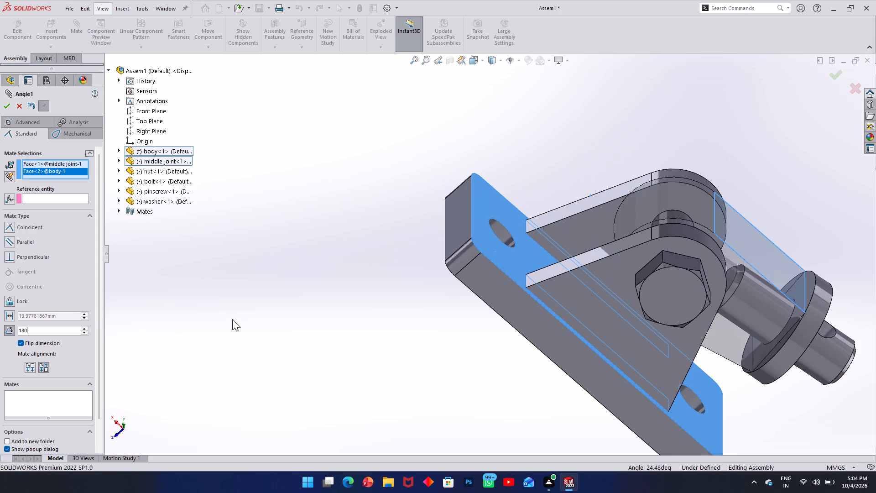
pyautogui.moveTo(535, 255); pyautogui.dragTo(499, 280, button='middle')
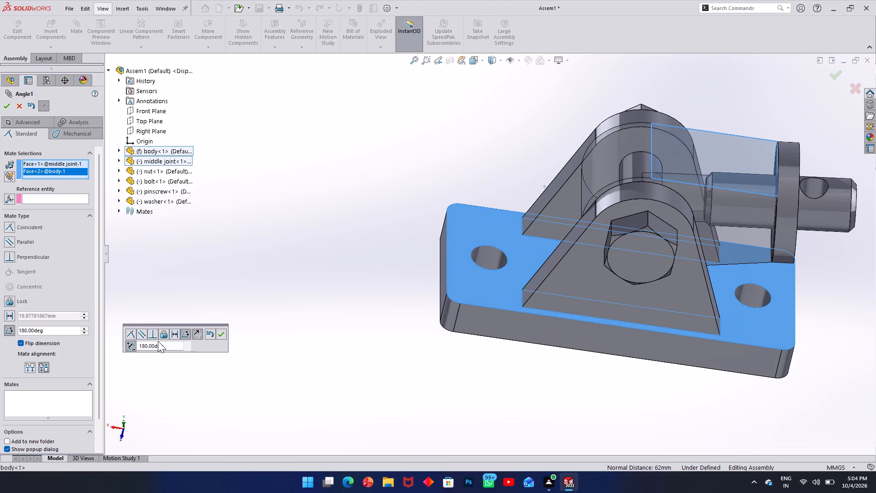
pyautogui.click(225, 332)
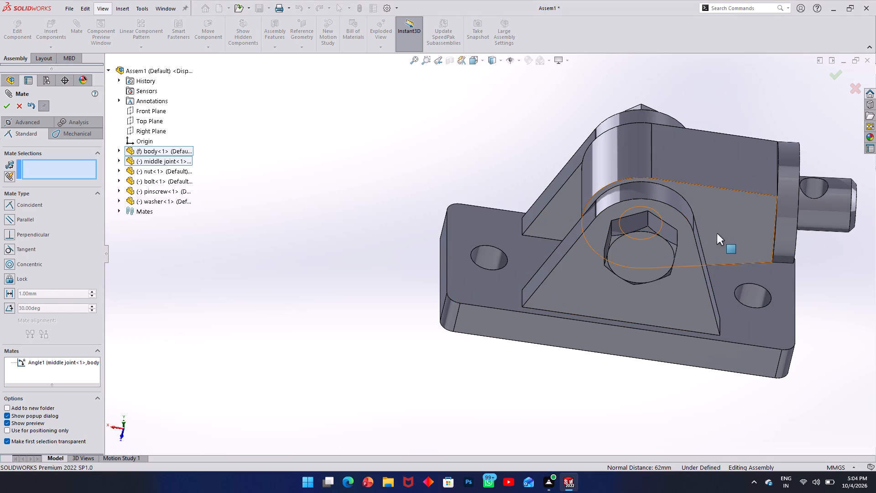
# Test whether the middle joint can still rotate with the angle mate applied.
pyautogui.moveTo(726, 220); pyautogui.dragTo(662, 137)
pyautogui.moveTo(761, 194); pyautogui.dragTo(751, 162)
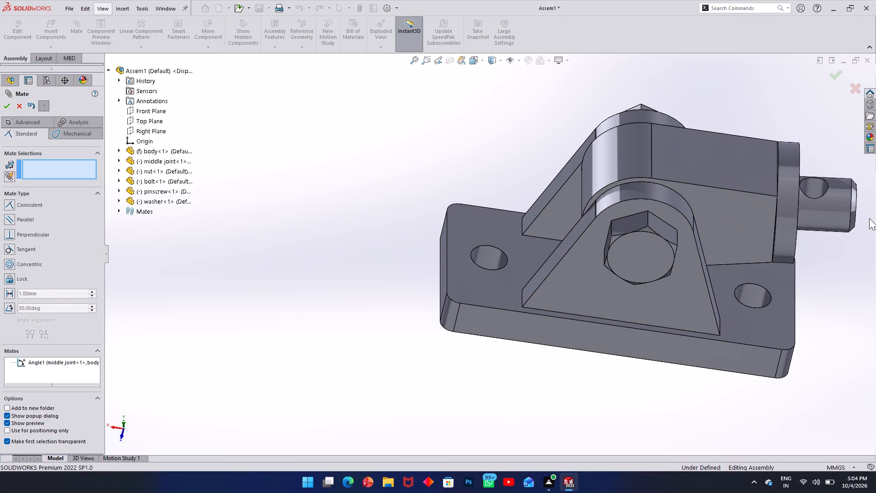
# Swing the middle joint around the bolt and check from several views how the 180° angle mate affects its rotation.
pyautogui.moveTo(840, 211); pyautogui.dragTo(832, 288)
pyautogui.moveTo(757, 247); pyautogui.dragTo(674, 244, button='middle')
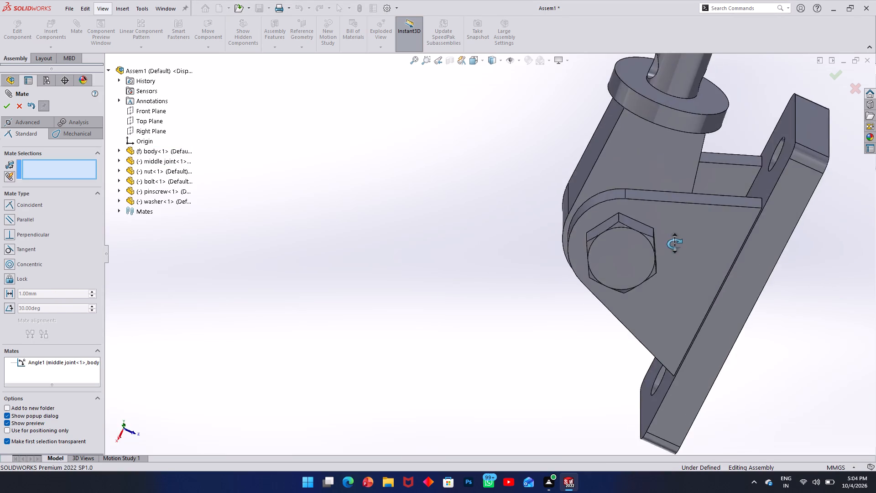
pyautogui.moveTo(674, 244); pyautogui.dragTo(664, 318, button='middle')
pyautogui.moveTo(661, 203); pyautogui.dragTo(536, 170)
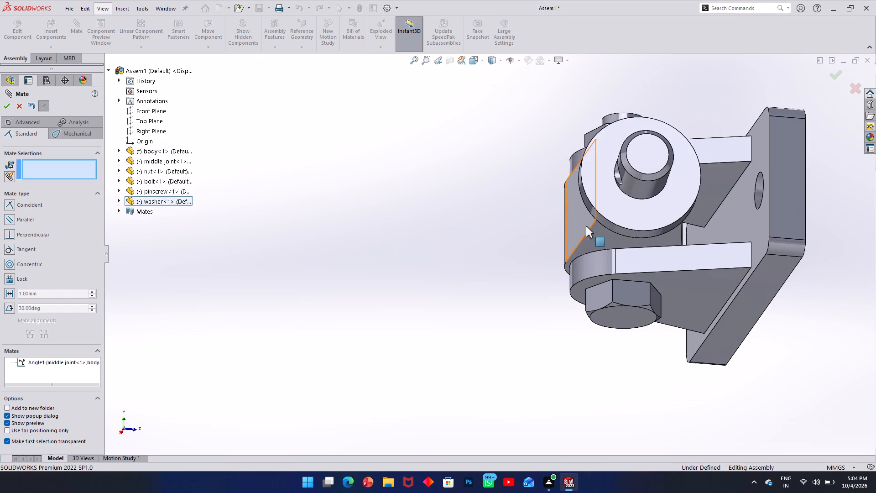
pyautogui.moveTo(600, 233); pyautogui.dragTo(579, 231)
# Undo the 180° angle mate between the middle joint and the body.
pyautogui.hotkey('ctrl', 'z')
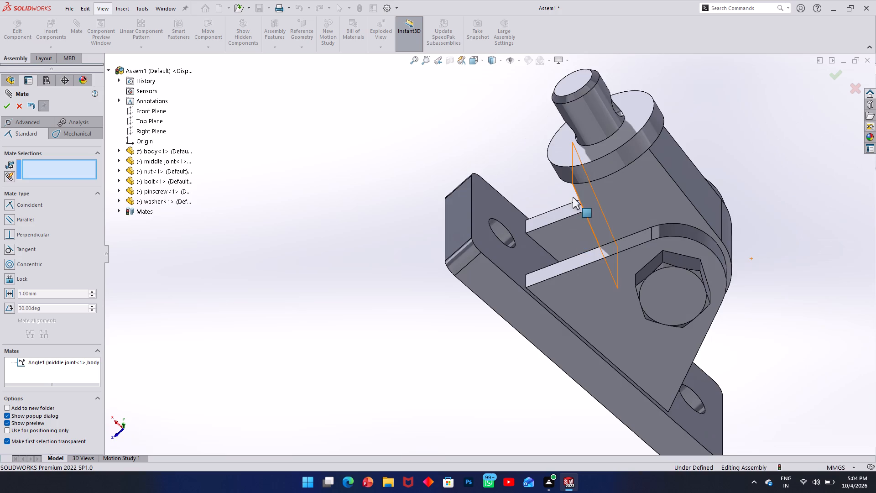
# Set up an advanced limit angle mate with the top face of the body's base as first selection.
pyautogui.click(527, 258)
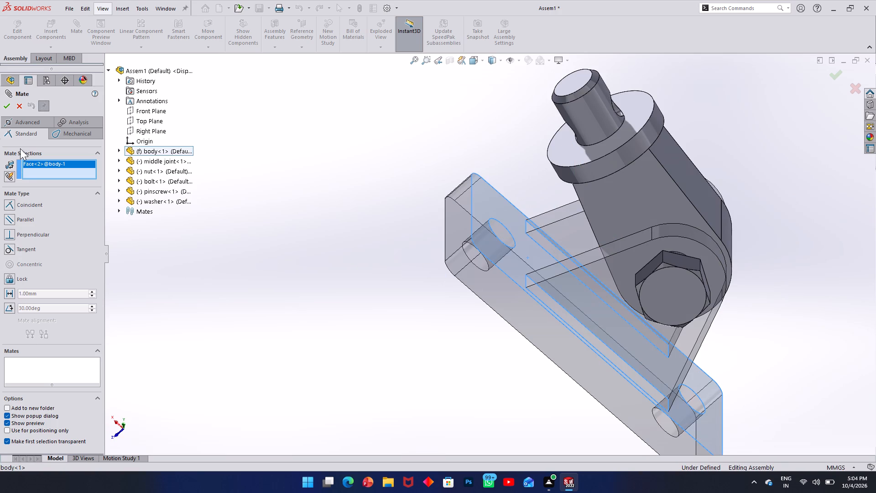
pyautogui.click(30, 124)
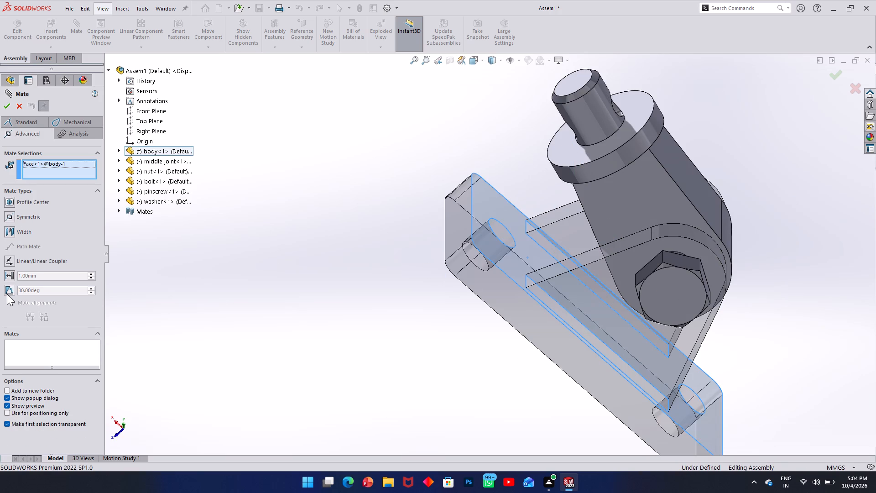
pyautogui.click(7, 294)
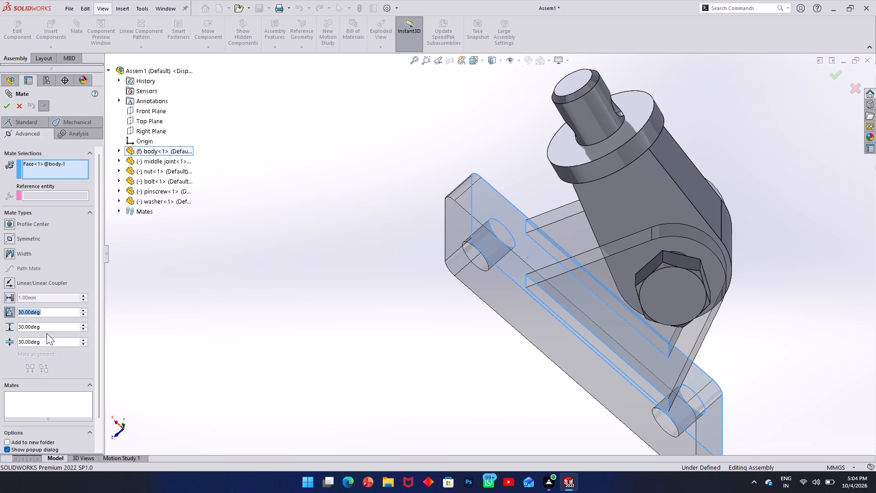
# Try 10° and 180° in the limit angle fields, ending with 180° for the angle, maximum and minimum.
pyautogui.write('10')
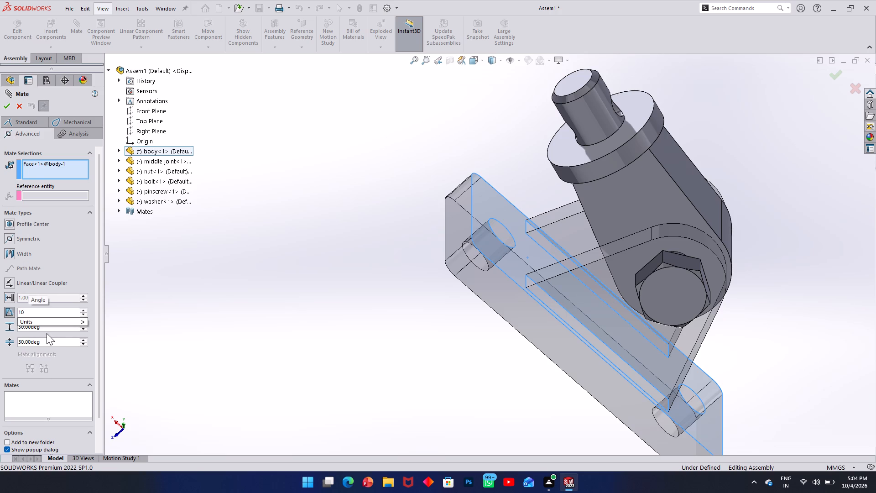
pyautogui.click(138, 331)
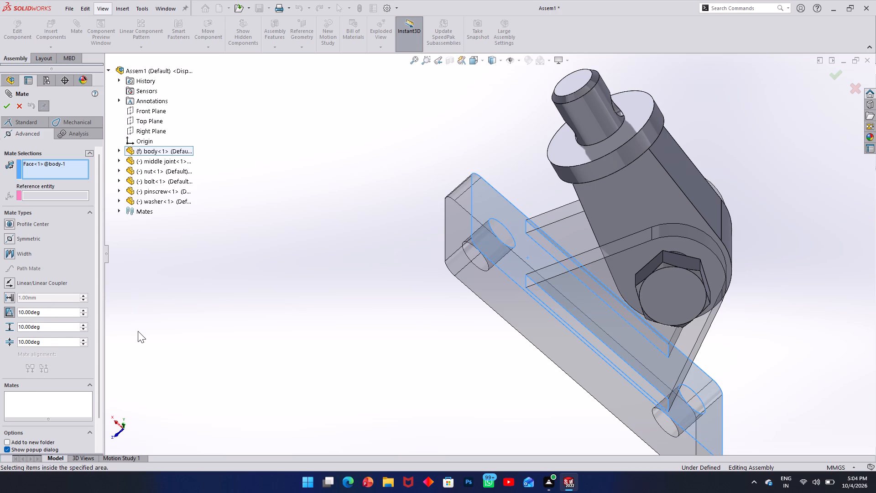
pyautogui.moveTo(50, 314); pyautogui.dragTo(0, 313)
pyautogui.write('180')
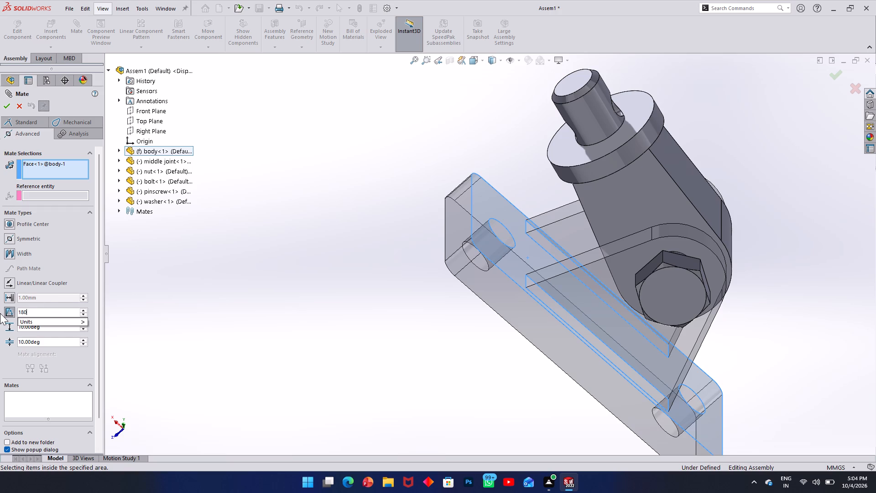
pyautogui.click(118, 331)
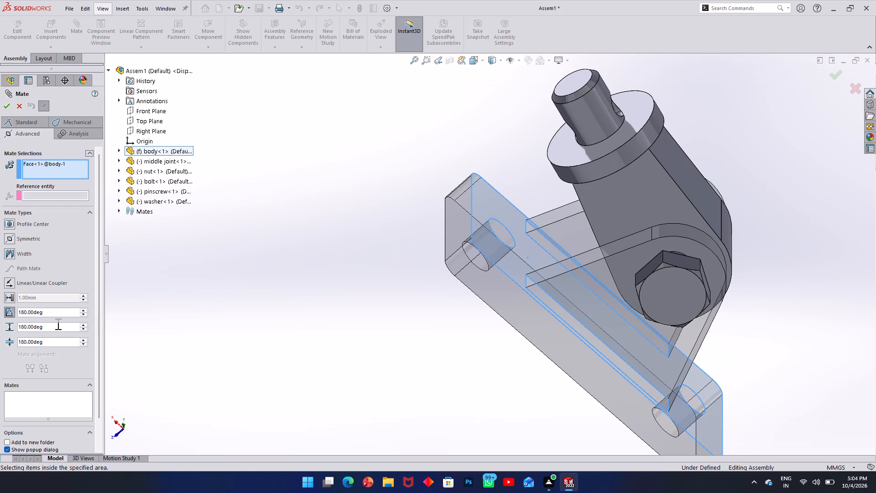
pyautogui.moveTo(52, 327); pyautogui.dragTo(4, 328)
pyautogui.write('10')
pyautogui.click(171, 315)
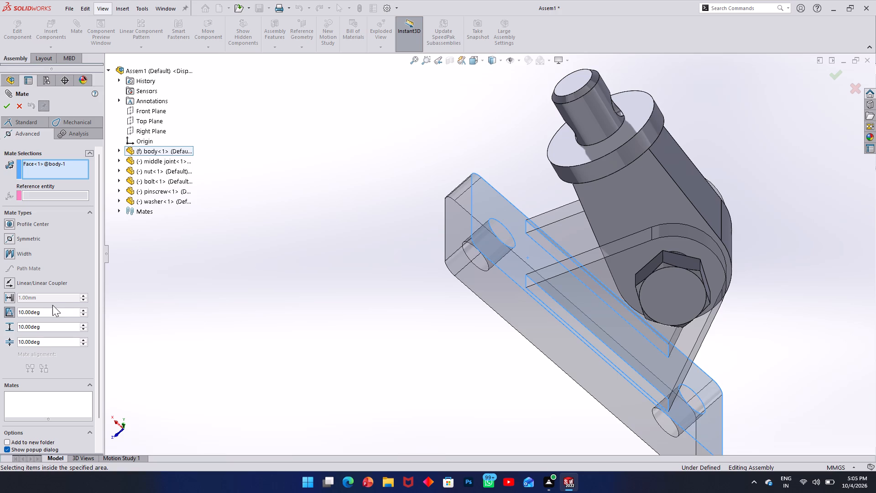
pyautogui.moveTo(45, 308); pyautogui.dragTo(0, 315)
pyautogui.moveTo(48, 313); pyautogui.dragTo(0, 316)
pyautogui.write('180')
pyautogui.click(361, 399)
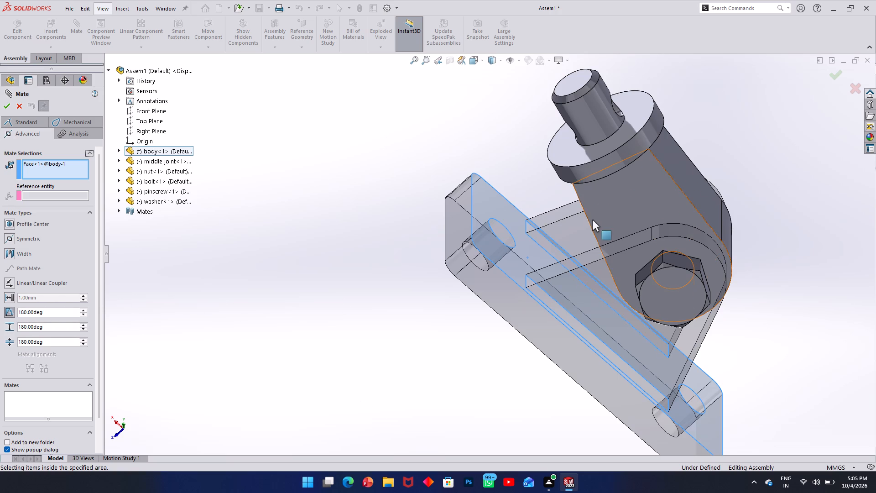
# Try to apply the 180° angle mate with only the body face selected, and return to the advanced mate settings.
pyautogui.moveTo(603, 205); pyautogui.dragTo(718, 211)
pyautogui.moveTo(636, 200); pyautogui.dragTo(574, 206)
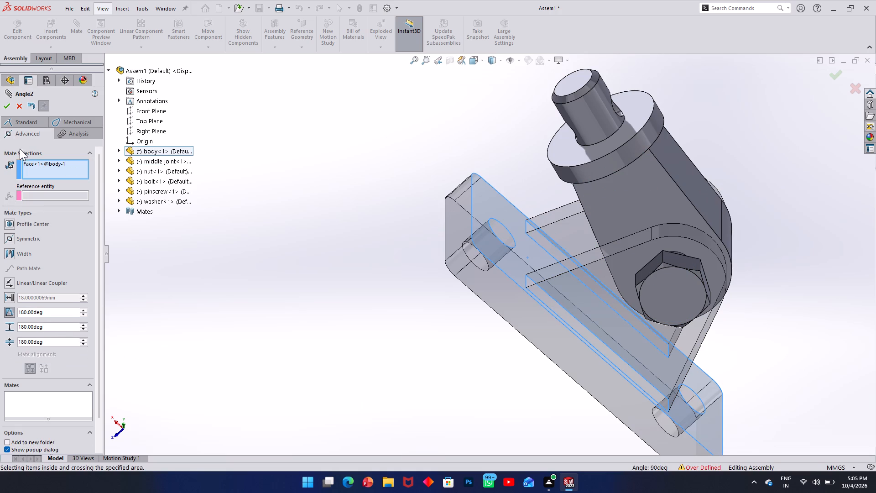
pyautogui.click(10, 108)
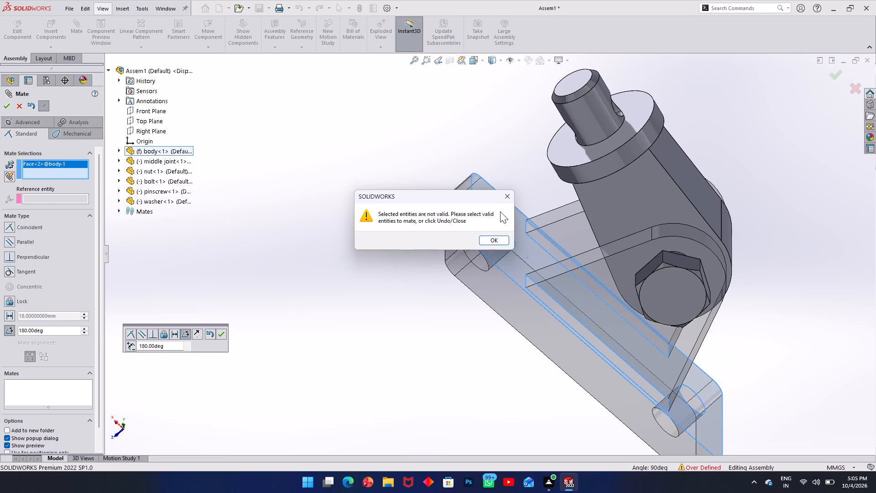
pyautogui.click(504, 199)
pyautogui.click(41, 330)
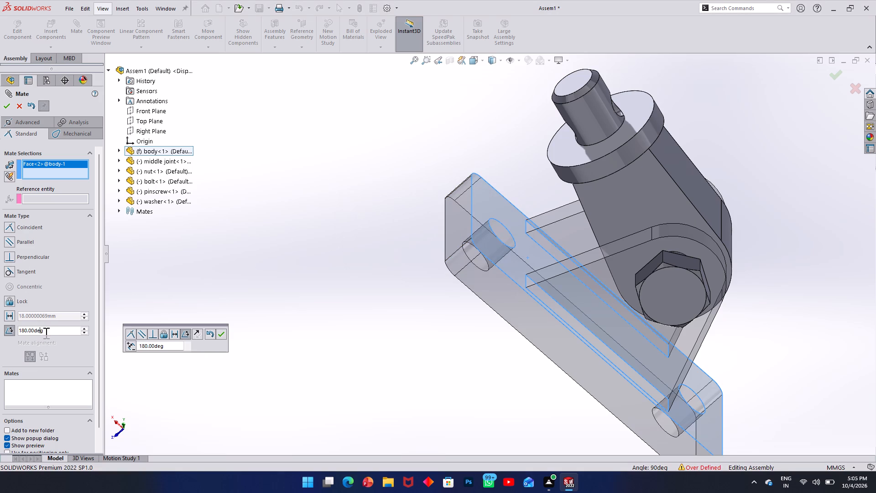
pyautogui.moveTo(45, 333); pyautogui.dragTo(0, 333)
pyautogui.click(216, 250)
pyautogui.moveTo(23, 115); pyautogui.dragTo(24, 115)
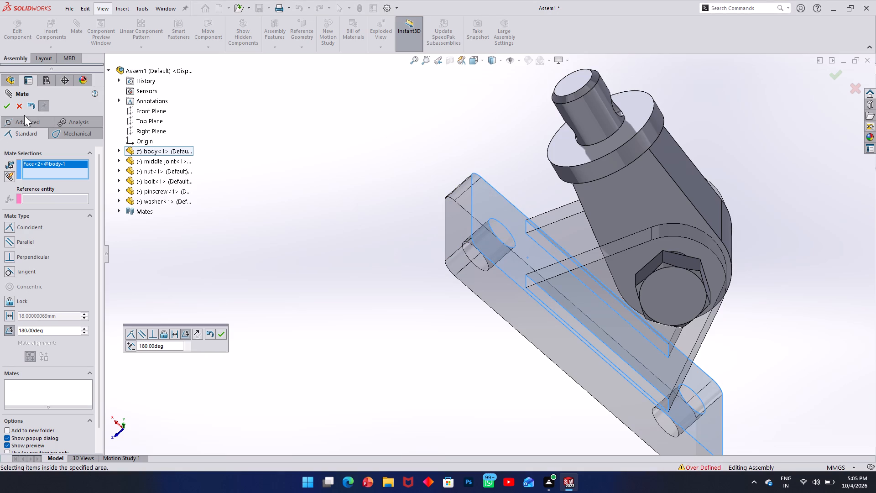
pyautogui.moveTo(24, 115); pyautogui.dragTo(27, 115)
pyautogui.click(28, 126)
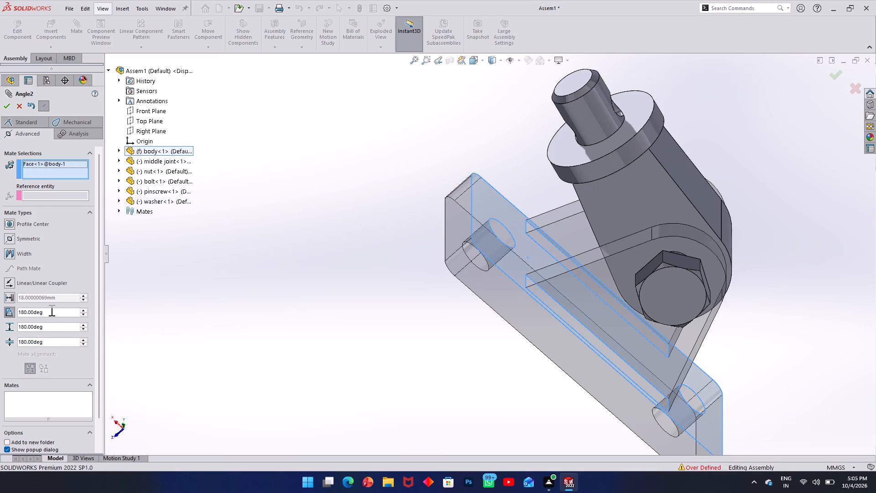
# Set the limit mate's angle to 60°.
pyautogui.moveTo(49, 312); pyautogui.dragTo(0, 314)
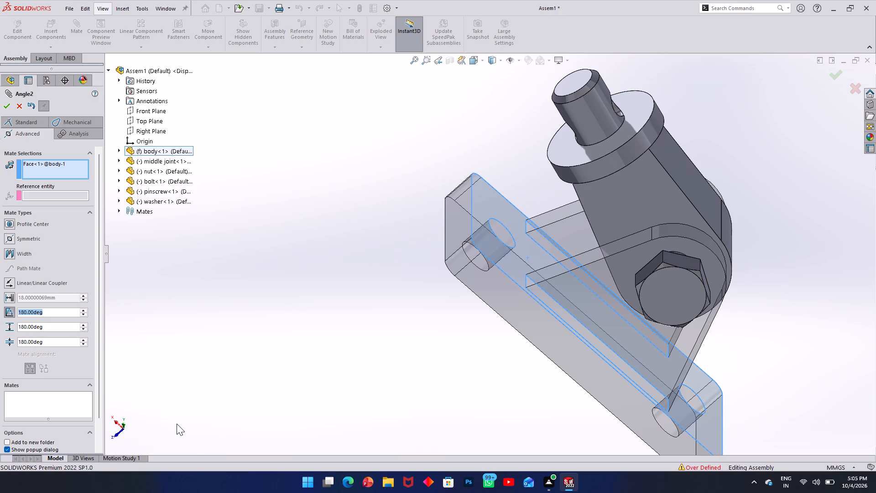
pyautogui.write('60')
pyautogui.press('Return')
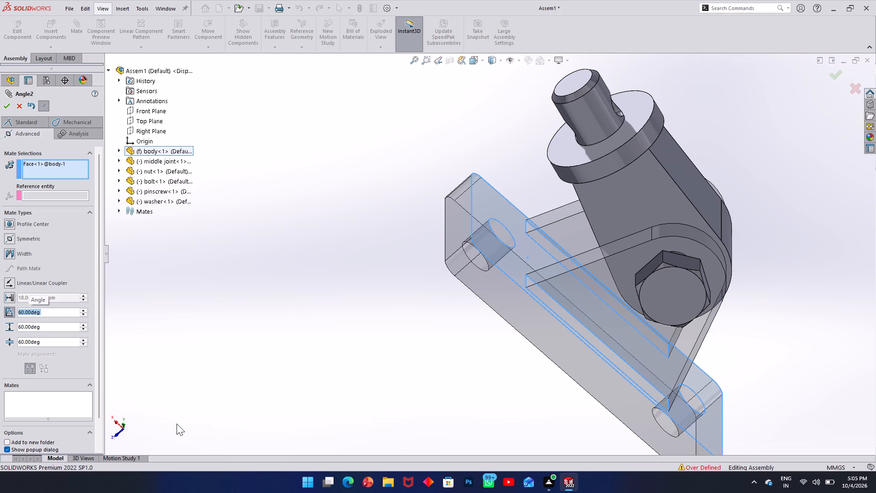
# Add the middle joint's flat side face to the mate selection and set the angle to 180°.
pyautogui.moveTo(410, 171); pyautogui.dragTo(516, 189, button='middle')
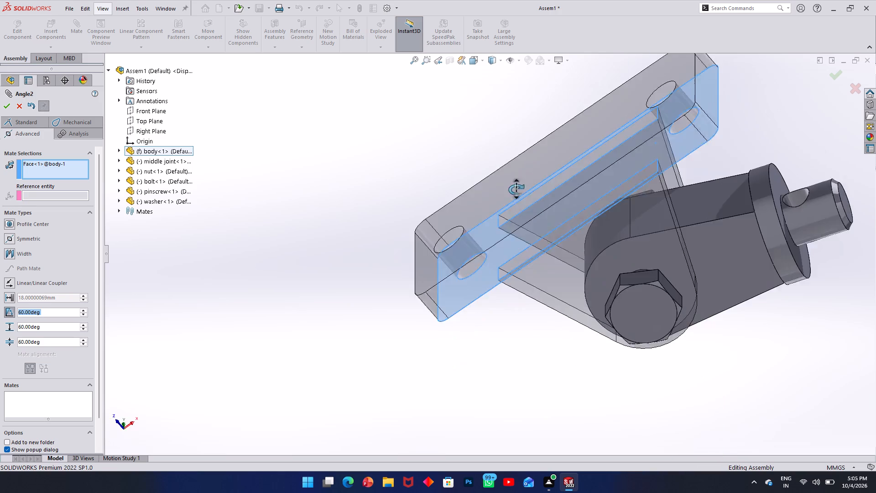
pyautogui.moveTo(516, 189); pyautogui.dragTo(485, 234, button='middle')
pyautogui.click(656, 218)
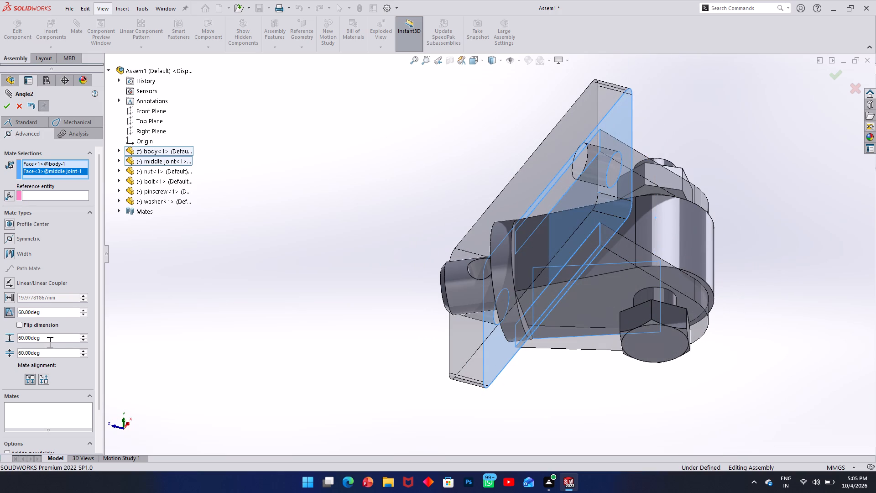
pyautogui.moveTo(49, 312); pyautogui.dragTo(0, 305)
pyautogui.write('180')
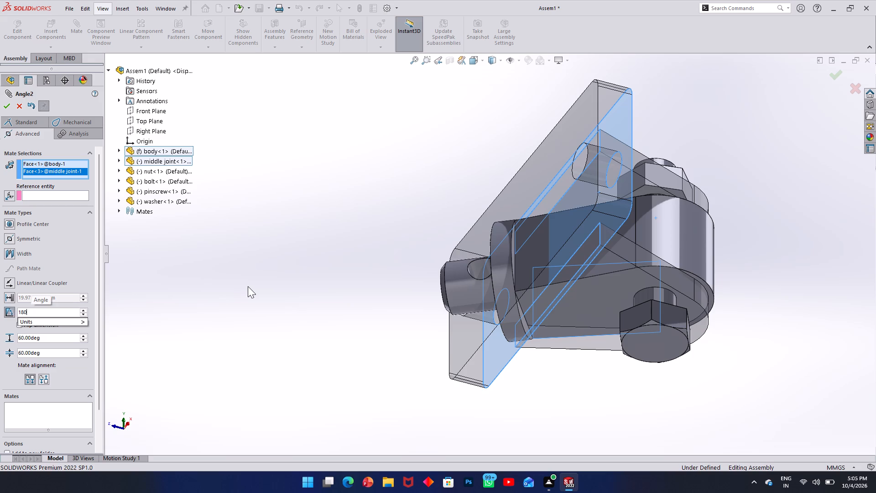
pyautogui.click(250, 287)
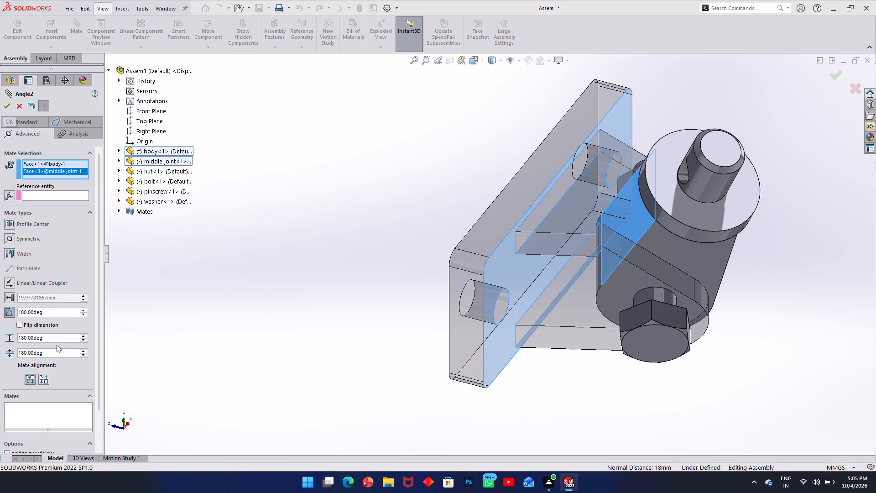
# Set the limit mate's maximum angle to 360° and apply the mate between body and middle joint.
pyautogui.moveTo(46, 340); pyautogui.dragTo(33, 346)
pyautogui.moveTo(46, 341); pyautogui.dragTo(4, 341)
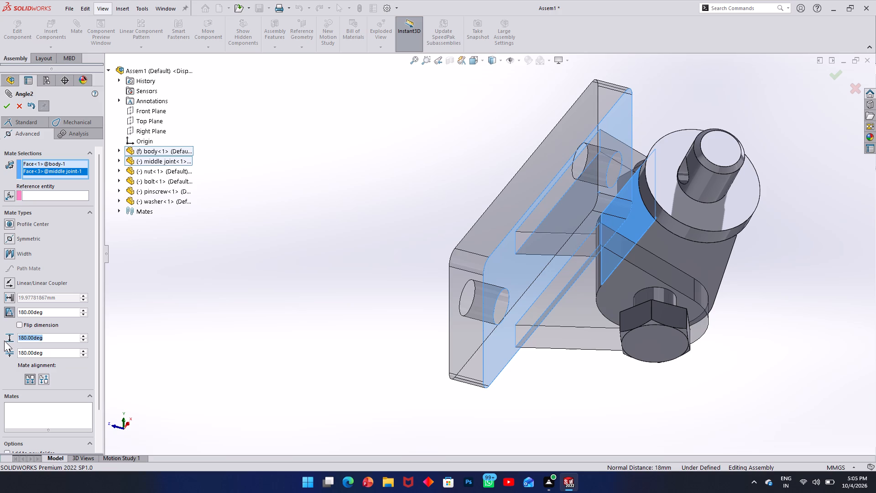
pyautogui.write('360')
pyautogui.press('Return')
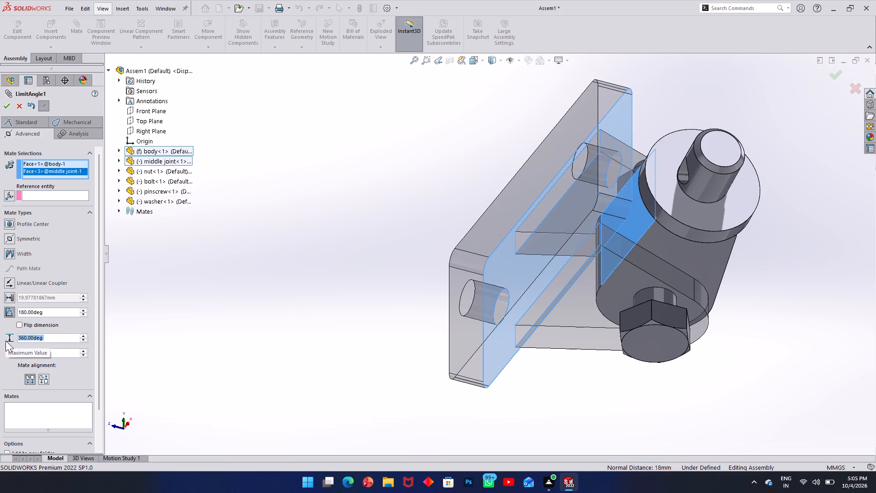
pyautogui.click(161, 312)
pyautogui.click(3, 100)
# Swing the middle joint to both sides of the body to test its rotation with the limit angle mate.
pyautogui.moveTo(511, 328); pyautogui.dragTo(418, 314, button='middle')
pyautogui.moveTo(591, 229); pyautogui.dragTo(675, 178)
pyautogui.moveTo(577, 190); pyautogui.dragTo(771, 226)
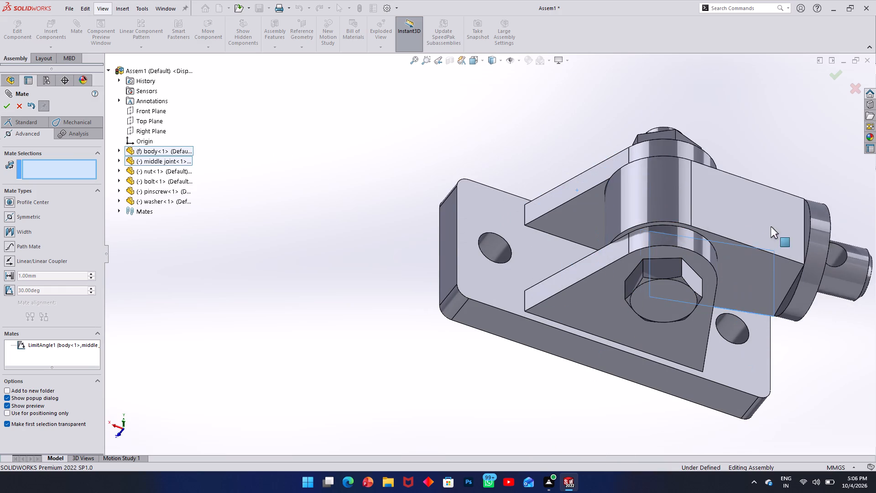
pyautogui.moveTo(771, 226); pyautogui.dragTo(724, 329)
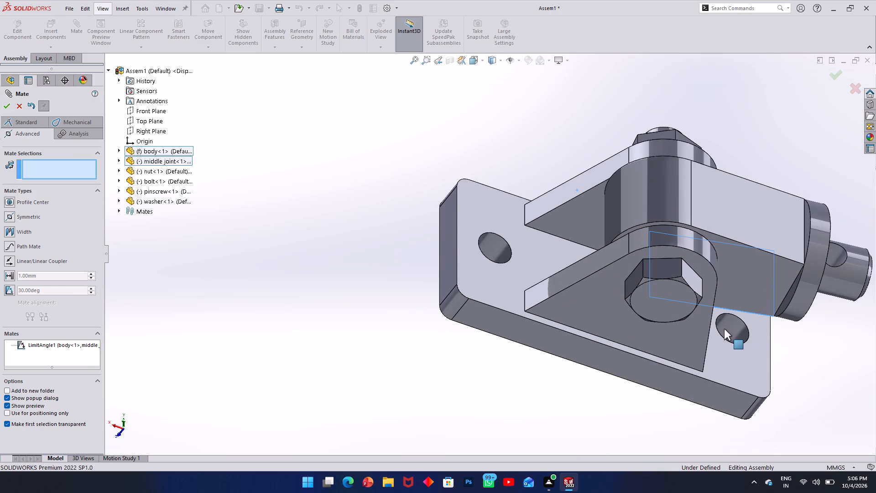
pyautogui.moveTo(724, 329); pyautogui.dragTo(646, 84)
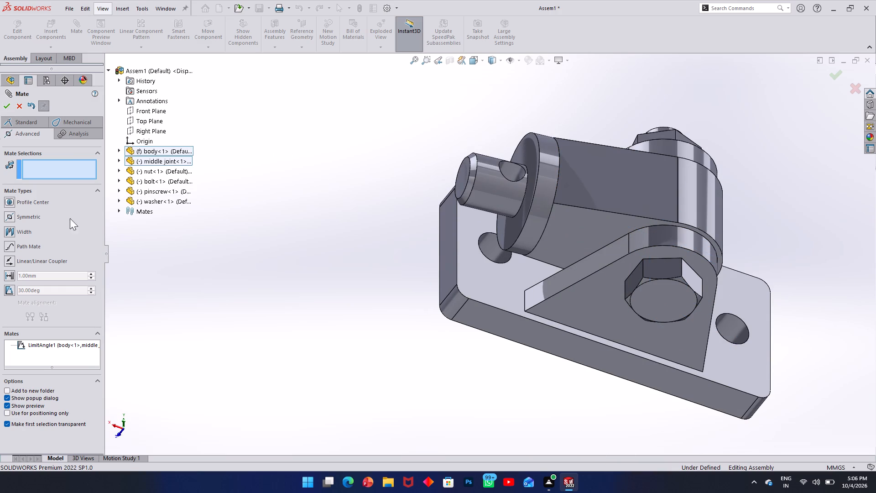
# Locate the limit angle mate between body and middle joint among the assembly's mates and undo it.
pyautogui.click(117, 211)
pyautogui.click(118, 212)
pyautogui.click(119, 212)
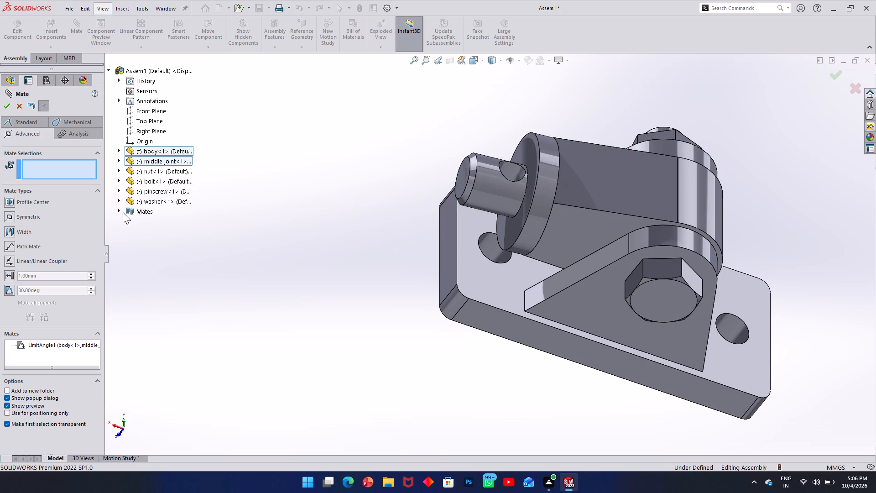
pyautogui.rightClick(145, 320)
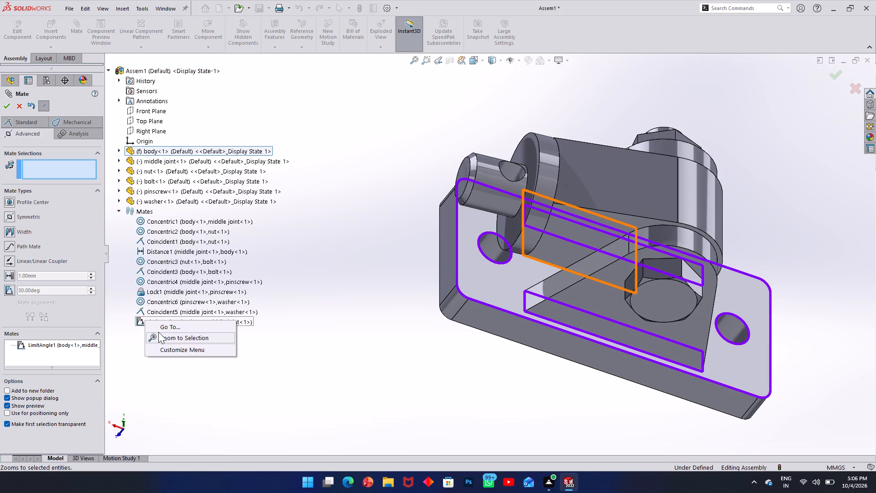
pyautogui.click(160, 328)
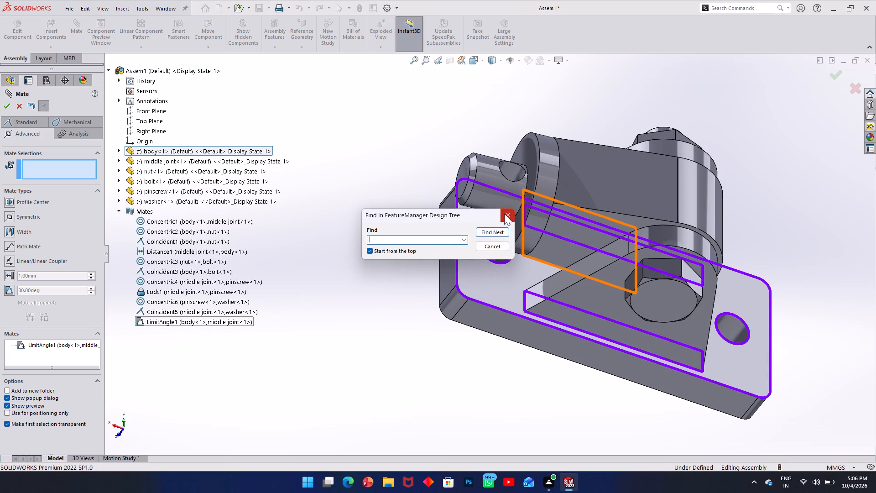
pyautogui.click(506, 217)
pyautogui.doubleClick(151, 320)
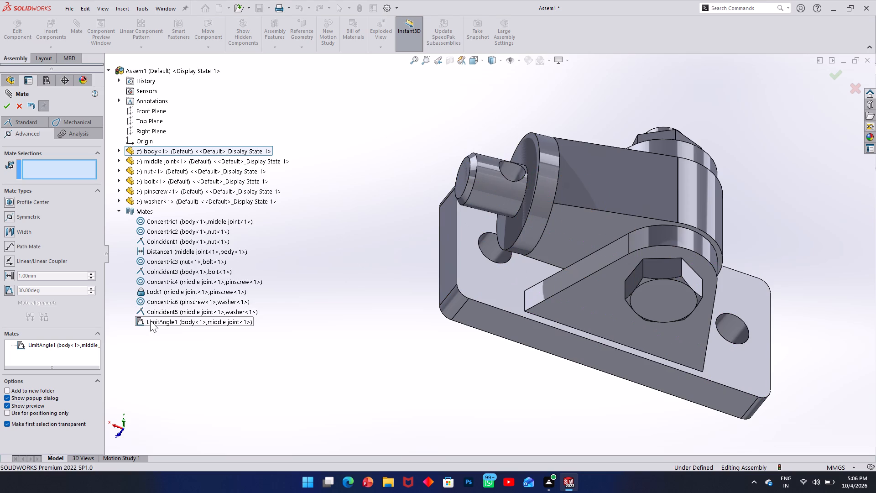
pyautogui.hotkey('ctrl', 'z')
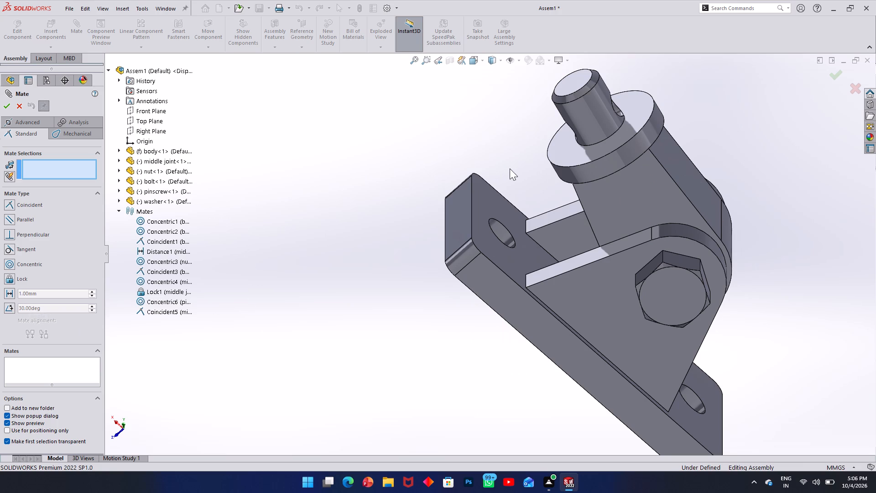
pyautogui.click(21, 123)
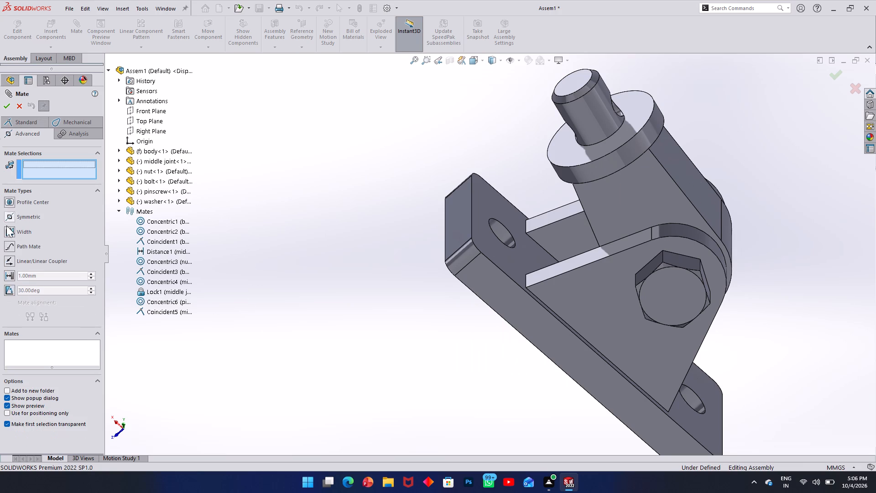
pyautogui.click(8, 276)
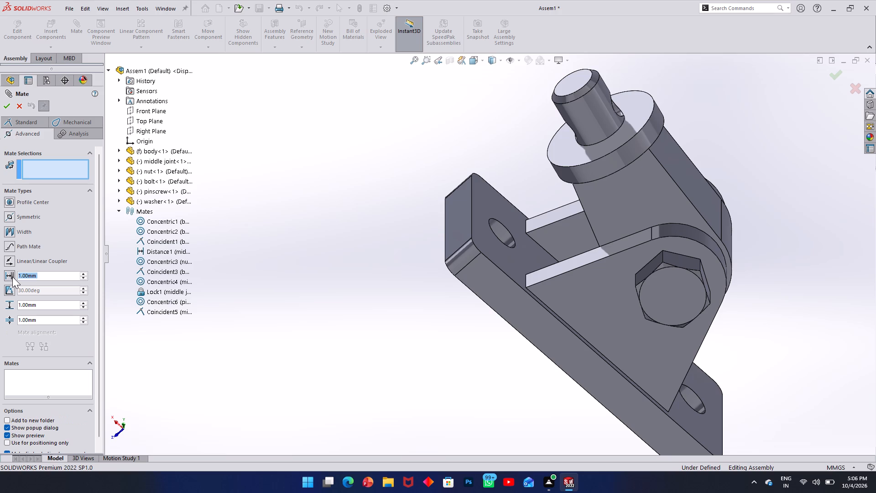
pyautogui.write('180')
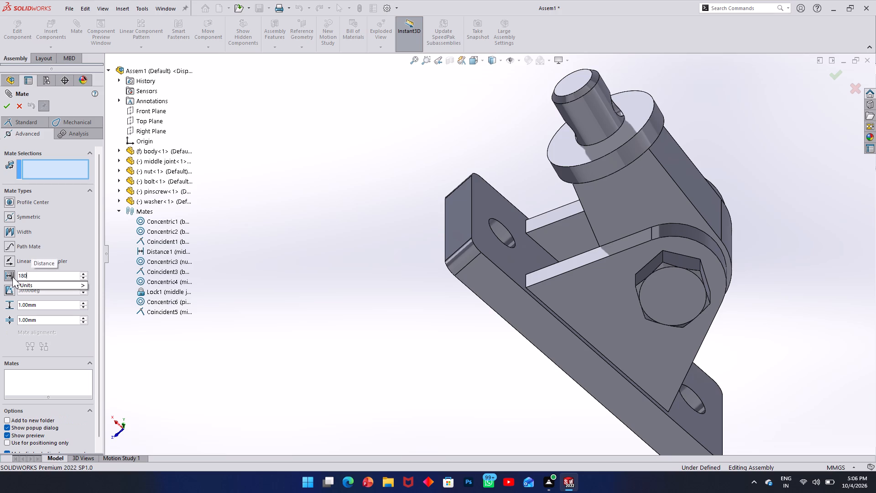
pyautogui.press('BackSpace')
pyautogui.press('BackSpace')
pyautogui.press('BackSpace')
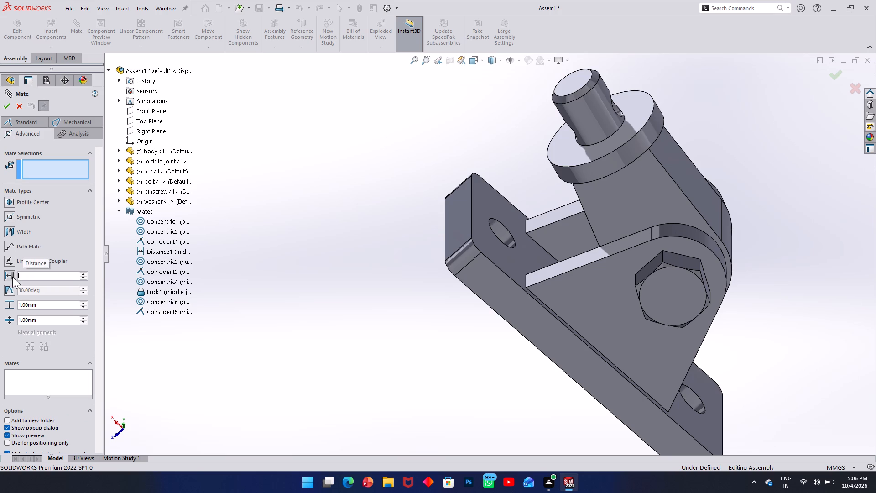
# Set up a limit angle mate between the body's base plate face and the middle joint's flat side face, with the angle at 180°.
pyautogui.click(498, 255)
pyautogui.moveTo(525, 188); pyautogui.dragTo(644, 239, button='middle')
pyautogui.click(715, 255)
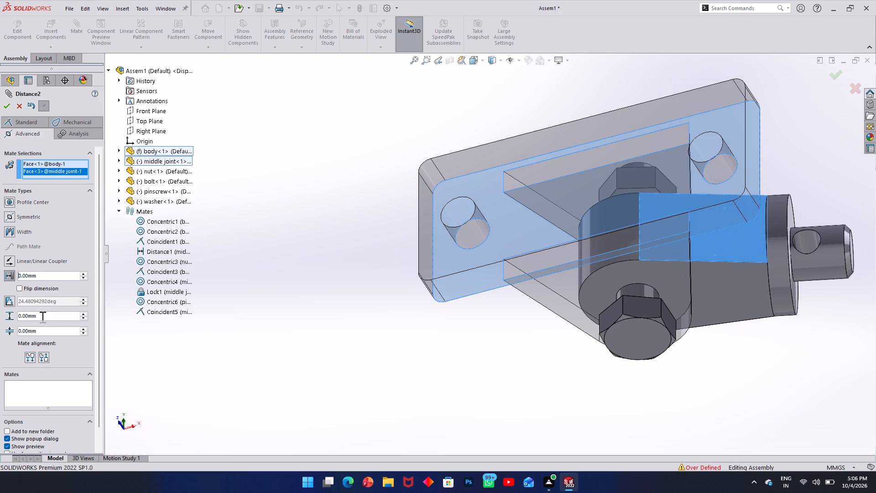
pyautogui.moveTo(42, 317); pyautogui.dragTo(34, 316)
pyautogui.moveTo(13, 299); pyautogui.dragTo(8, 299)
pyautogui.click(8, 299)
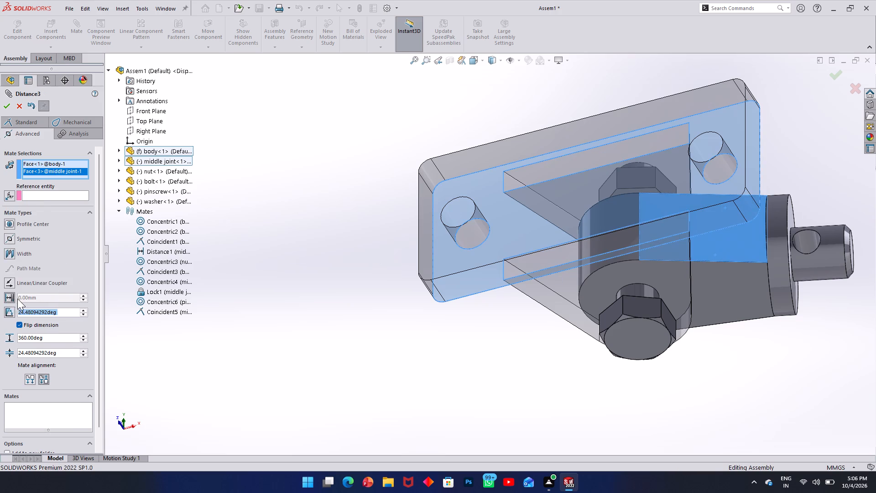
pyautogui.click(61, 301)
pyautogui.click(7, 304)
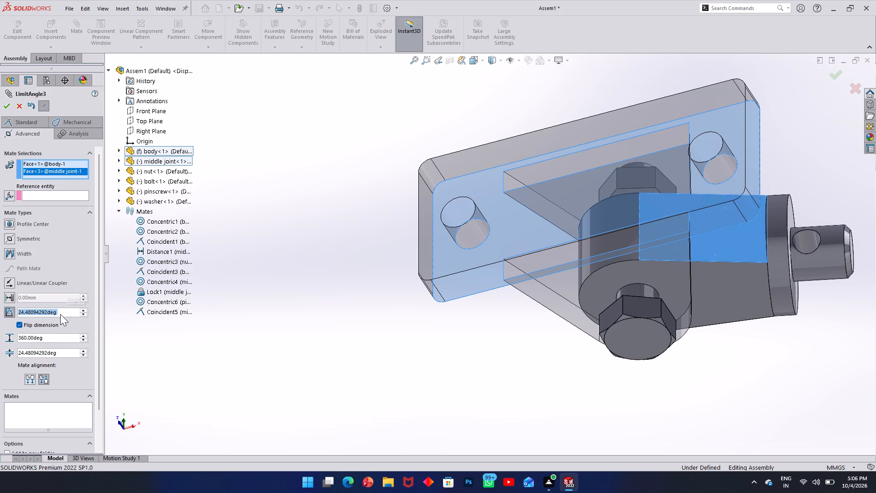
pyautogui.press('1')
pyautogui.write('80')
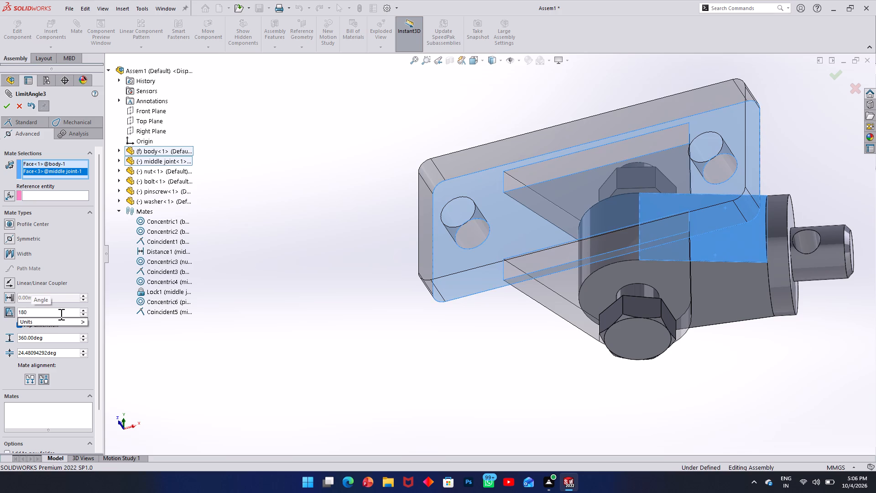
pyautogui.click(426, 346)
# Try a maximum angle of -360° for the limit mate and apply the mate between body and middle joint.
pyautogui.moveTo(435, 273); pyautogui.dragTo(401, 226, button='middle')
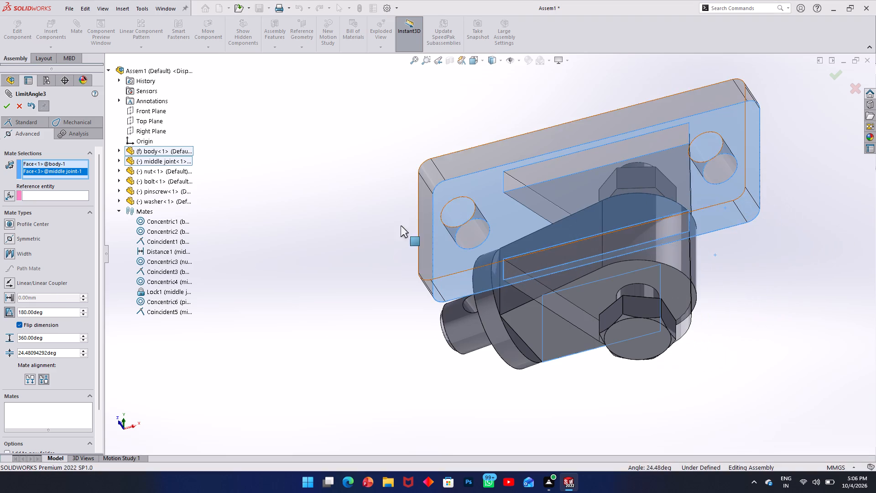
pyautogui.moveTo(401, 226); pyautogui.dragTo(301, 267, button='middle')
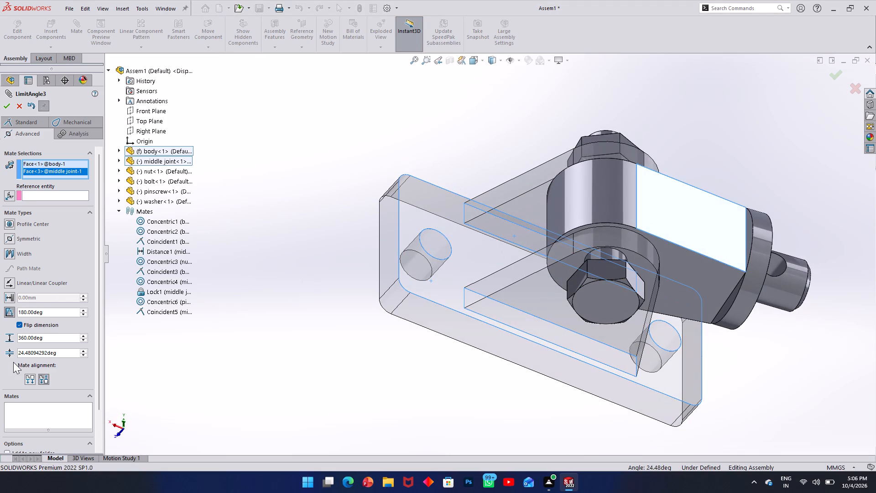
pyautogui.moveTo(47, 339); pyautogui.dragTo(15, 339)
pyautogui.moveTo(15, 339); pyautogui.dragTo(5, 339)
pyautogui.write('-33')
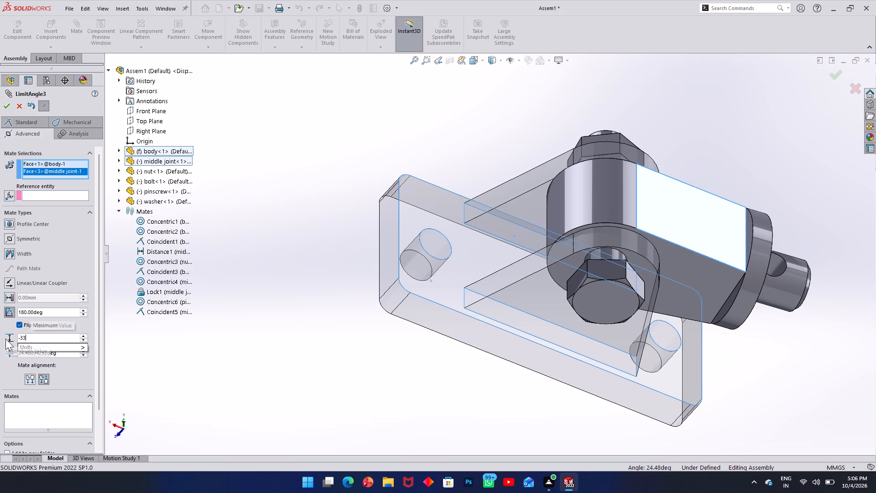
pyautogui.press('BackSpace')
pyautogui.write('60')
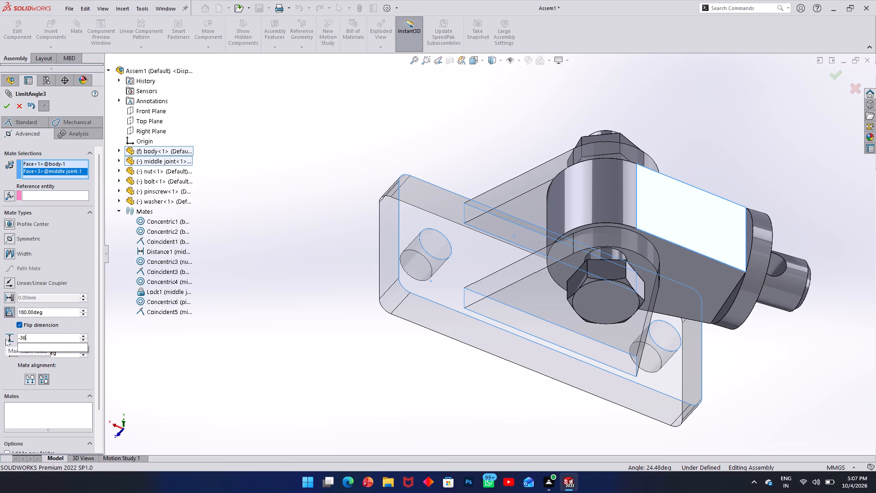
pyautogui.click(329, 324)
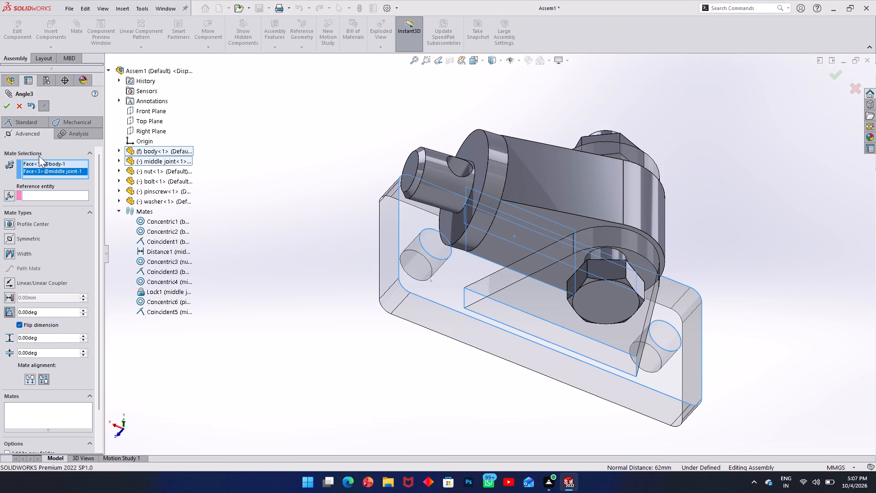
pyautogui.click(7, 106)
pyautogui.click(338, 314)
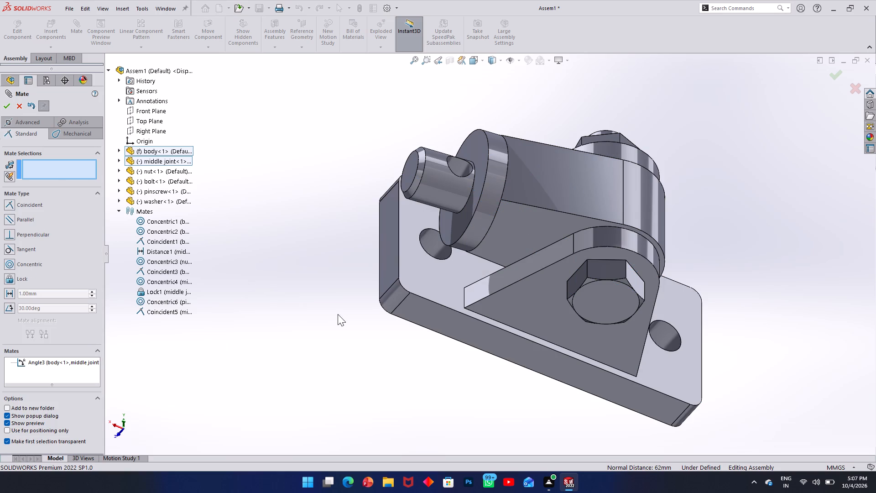
# Try to swing the middle joint, washer and pinscrew about the bolt to test the rotation with the angle mate.
pyautogui.moveTo(537, 226); pyautogui.dragTo(646, 195)
pyautogui.moveTo(551, 177); pyautogui.dragTo(657, 150)
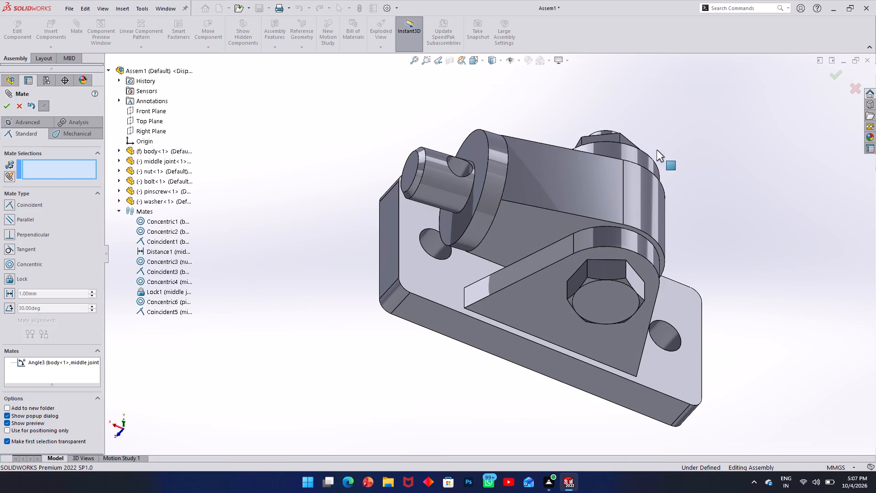
pyautogui.moveTo(657, 150); pyautogui.dragTo(609, 153)
pyautogui.moveTo(536, 171); pyautogui.dragTo(484, 221)
pyautogui.moveTo(426, 190); pyautogui.dragTo(435, 178)
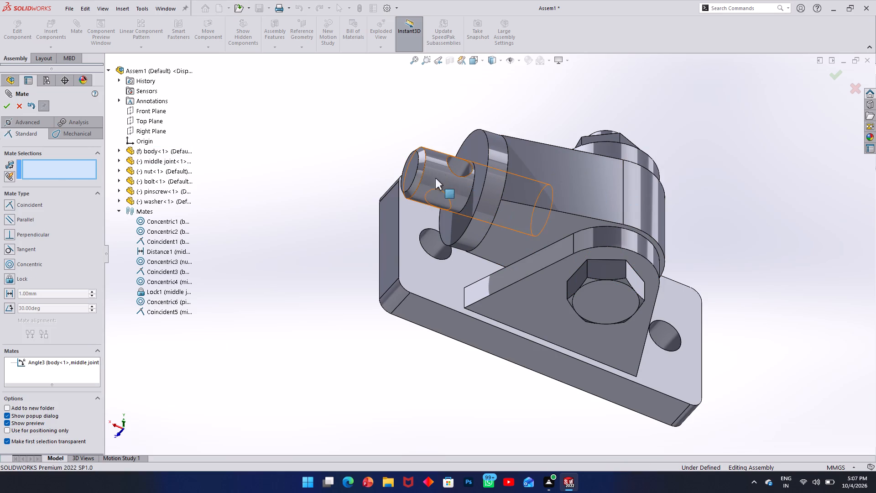
pyautogui.moveTo(435, 178); pyautogui.dragTo(458, 145)
pyautogui.moveTo(481, 227); pyautogui.dragTo(503, 197)
pyautogui.scroll(-3, 527, 250)
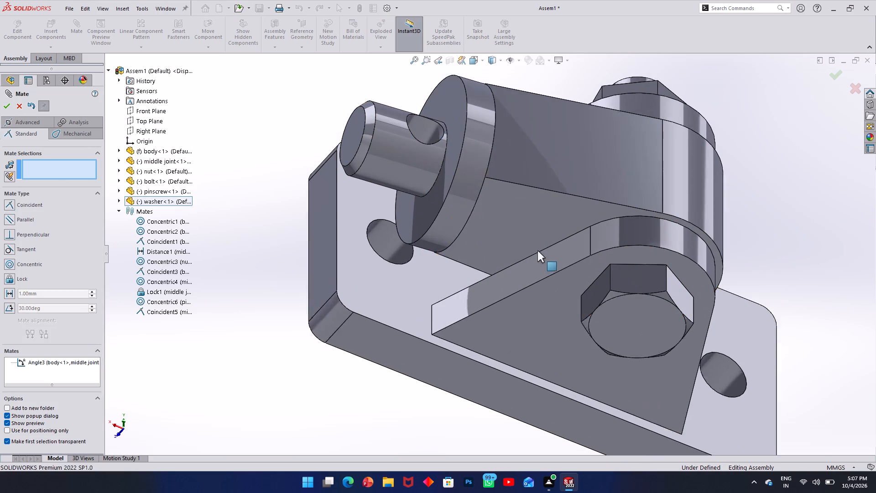
pyautogui.scroll(-1, 503, 195)
pyautogui.middleClick(503, 195)
pyautogui.moveTo(498, 195); pyautogui.dragTo(570, 140)
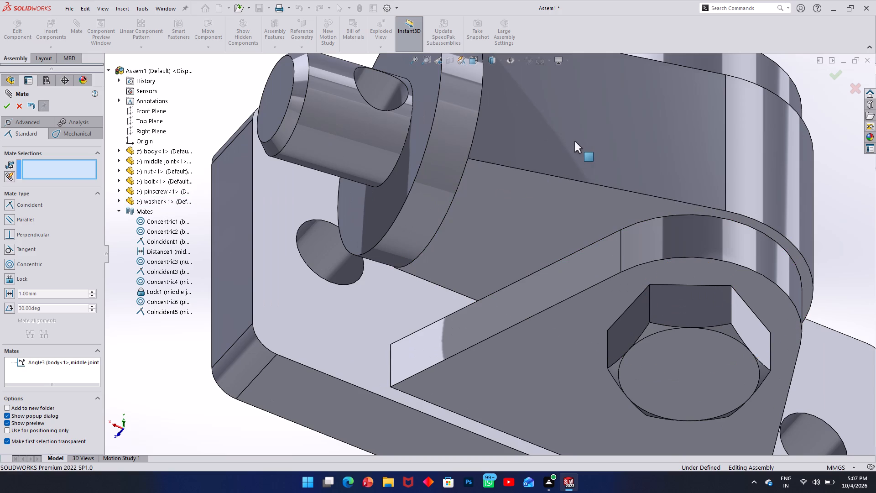
pyautogui.moveTo(575, 142); pyautogui.dragTo(438, 218)
pyautogui.moveTo(438, 219); pyautogui.dragTo(468, 172)
pyautogui.moveTo(464, 212); pyautogui.dragTo(490, 153)
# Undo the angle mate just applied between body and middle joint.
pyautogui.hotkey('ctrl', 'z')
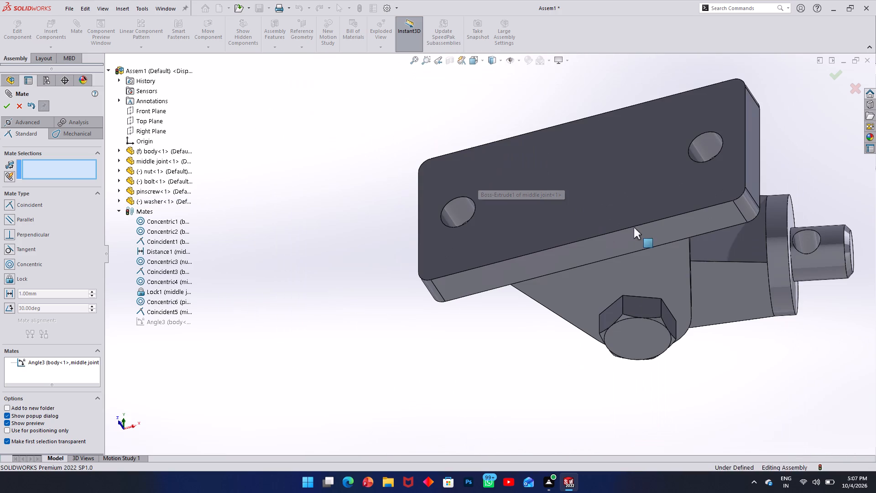
# Swing the middle joint freely around the bolt and leave it standing outward from the body's base plate.
pyautogui.moveTo(742, 281); pyautogui.dragTo(748, 340)
pyautogui.moveTo(738, 276); pyautogui.dragTo(683, 190, button='middle')
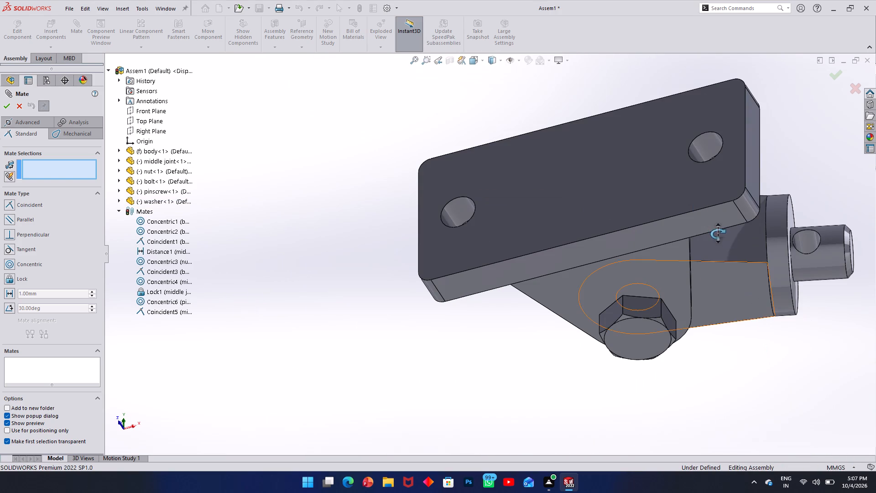
pyautogui.moveTo(718, 234); pyautogui.dragTo(649, 164, button='middle')
pyautogui.moveTo(698, 220); pyautogui.dragTo(809, 437)
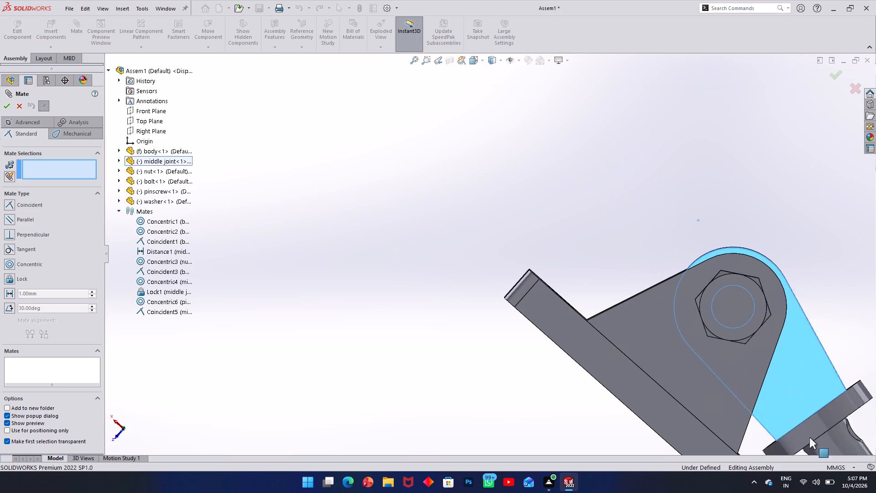
pyautogui.moveTo(809, 437); pyautogui.dragTo(725, 189)
pyautogui.moveTo(600, 258); pyautogui.dragTo(593, 341, button='middle')
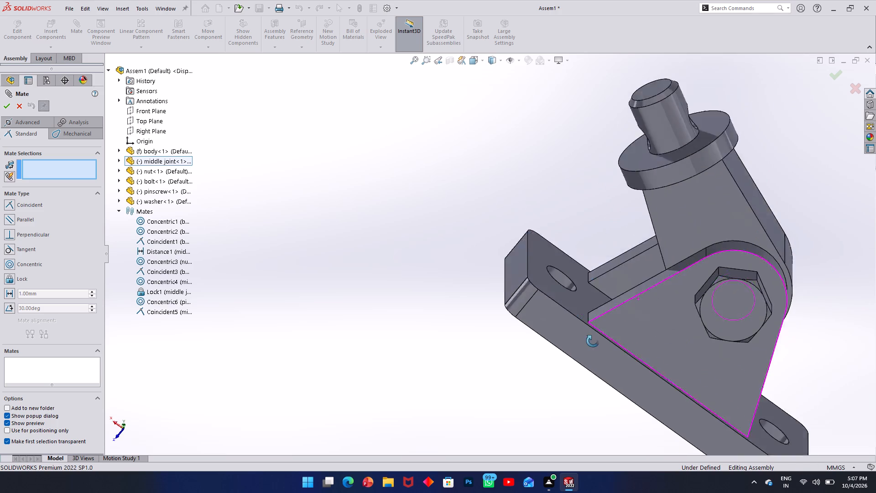
pyautogui.moveTo(593, 341); pyautogui.dragTo(608, 350, button='middle')
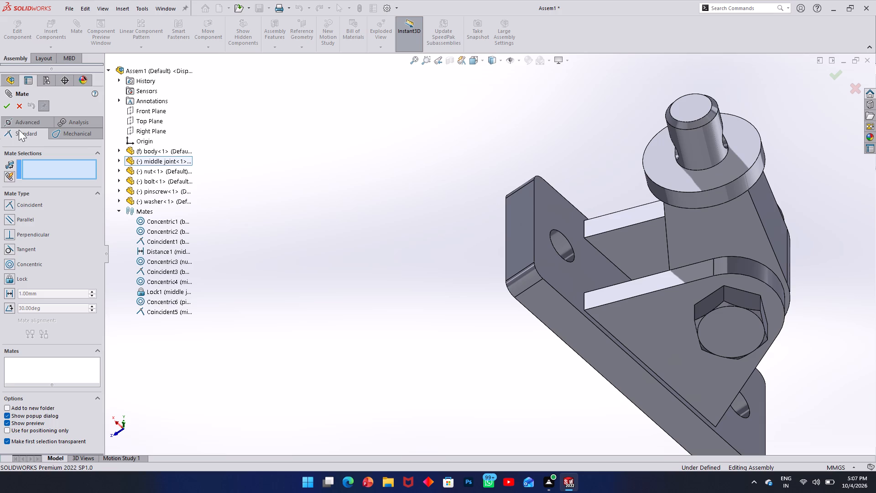
# Start a limit angle mate of 100° between the body's base plate top face and the middle joint's flat side face.
pyautogui.click(27, 121)
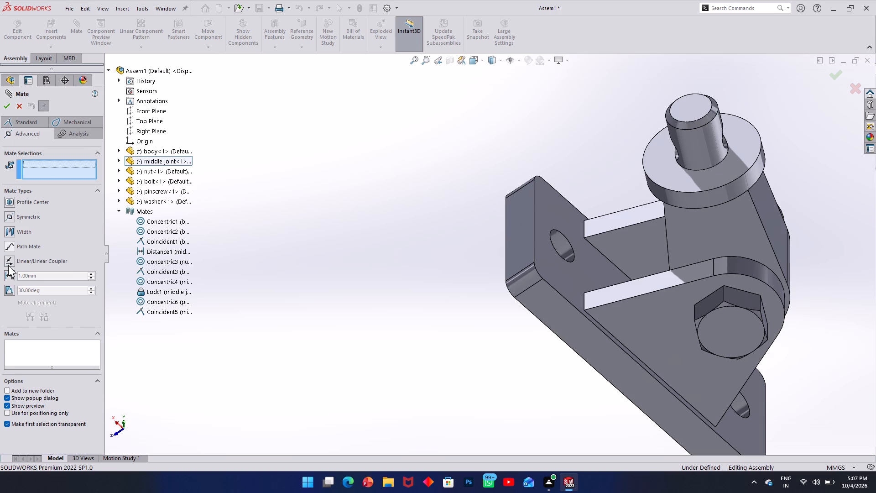
pyautogui.click(7, 290)
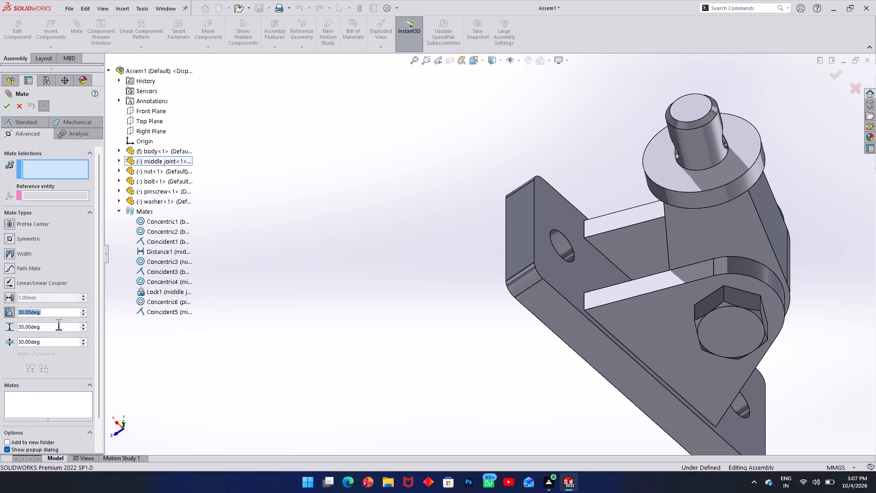
pyautogui.write('180')
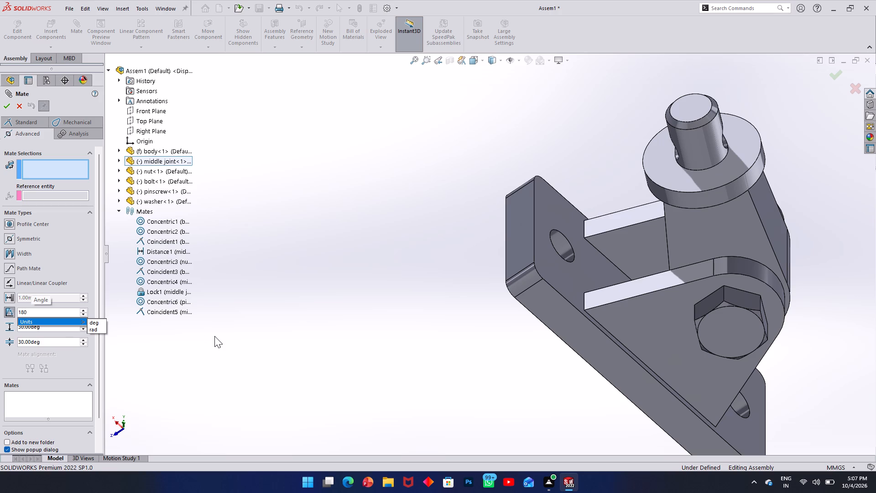
pyautogui.press('BackSpace')
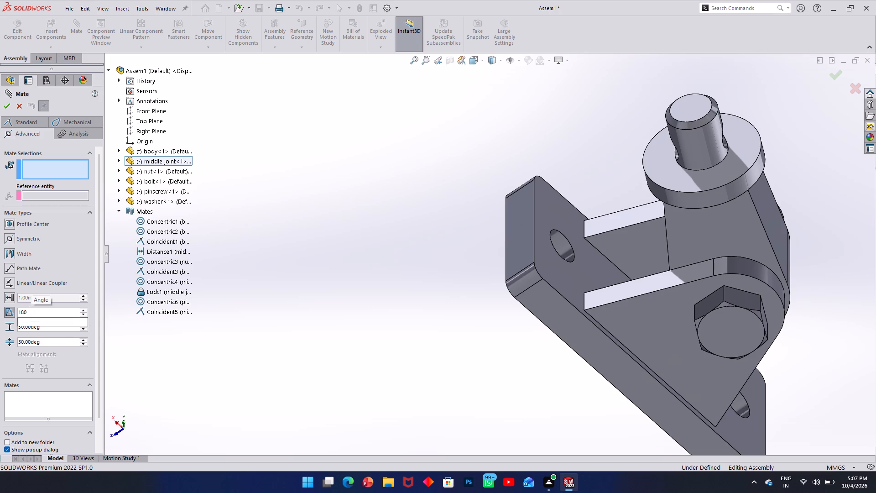
pyautogui.press('BackSpace')
pyautogui.press('BackSpace')
pyautogui.write('100')
pyautogui.moveTo(52, 331); pyautogui.dragTo(44, 329)
pyautogui.moveTo(46, 328); pyautogui.dragTo(6, 331)
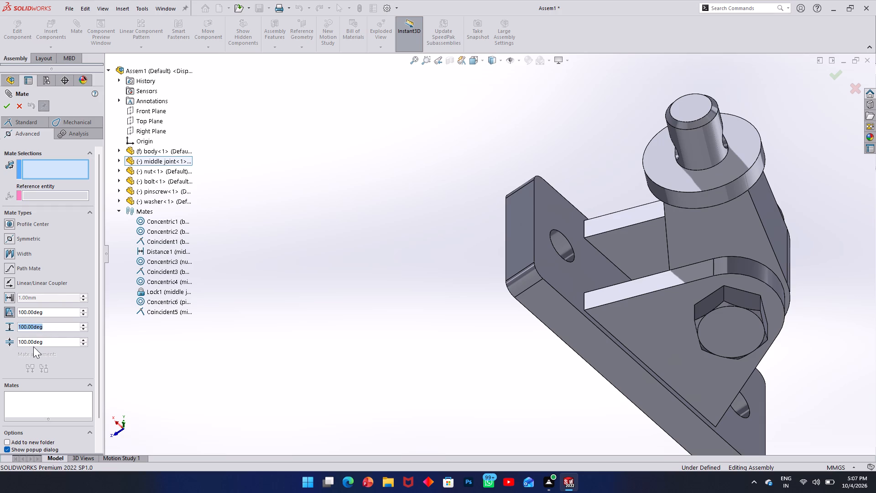
pyautogui.click(210, 358)
pyautogui.click(586, 264)
pyautogui.moveTo(588, 229); pyautogui.dragTo(666, 259, button='middle')
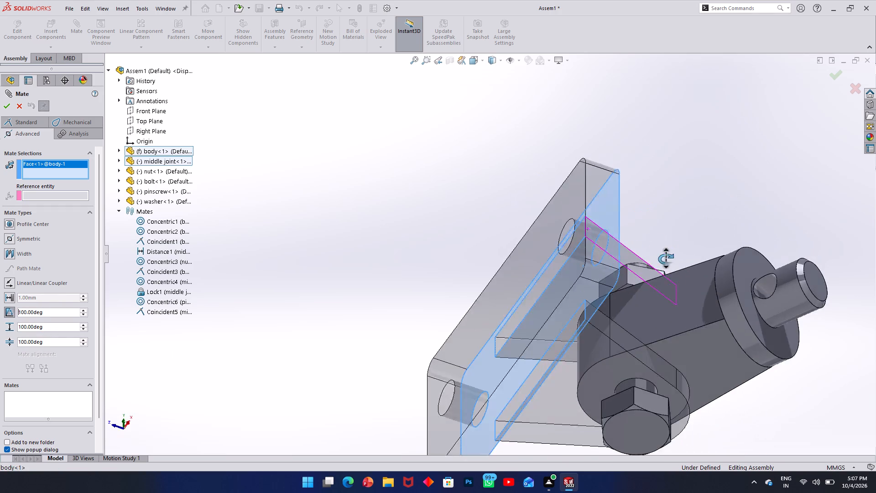
pyautogui.moveTo(666, 259); pyautogui.dragTo(664, 257, button='middle')
pyautogui.click(690, 307)
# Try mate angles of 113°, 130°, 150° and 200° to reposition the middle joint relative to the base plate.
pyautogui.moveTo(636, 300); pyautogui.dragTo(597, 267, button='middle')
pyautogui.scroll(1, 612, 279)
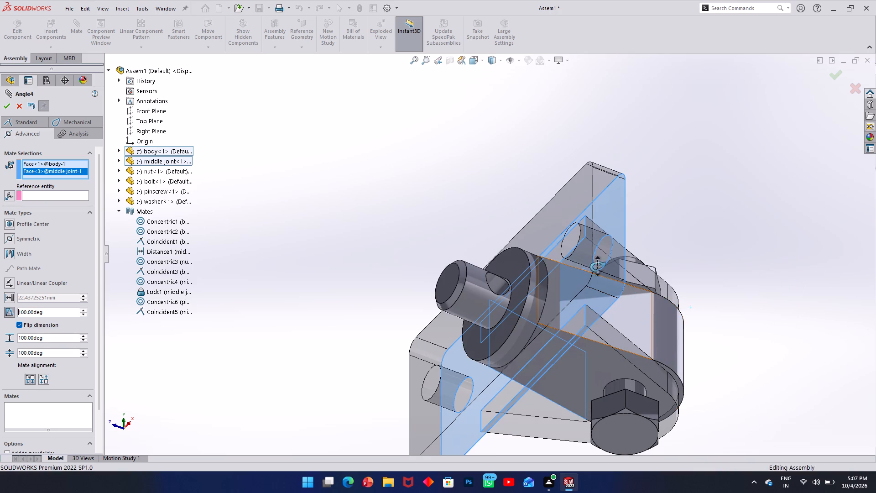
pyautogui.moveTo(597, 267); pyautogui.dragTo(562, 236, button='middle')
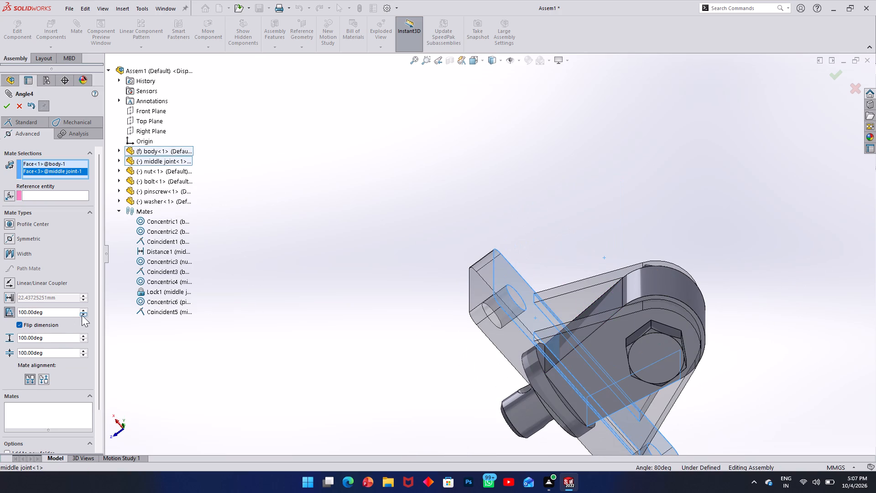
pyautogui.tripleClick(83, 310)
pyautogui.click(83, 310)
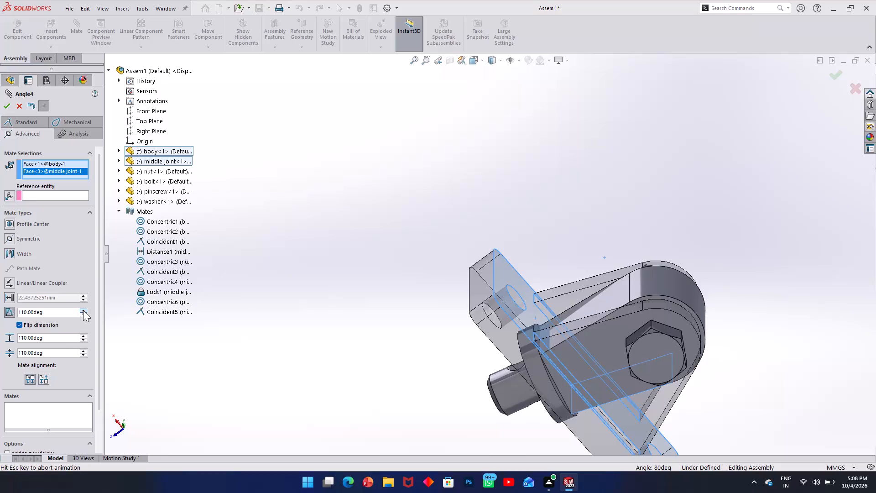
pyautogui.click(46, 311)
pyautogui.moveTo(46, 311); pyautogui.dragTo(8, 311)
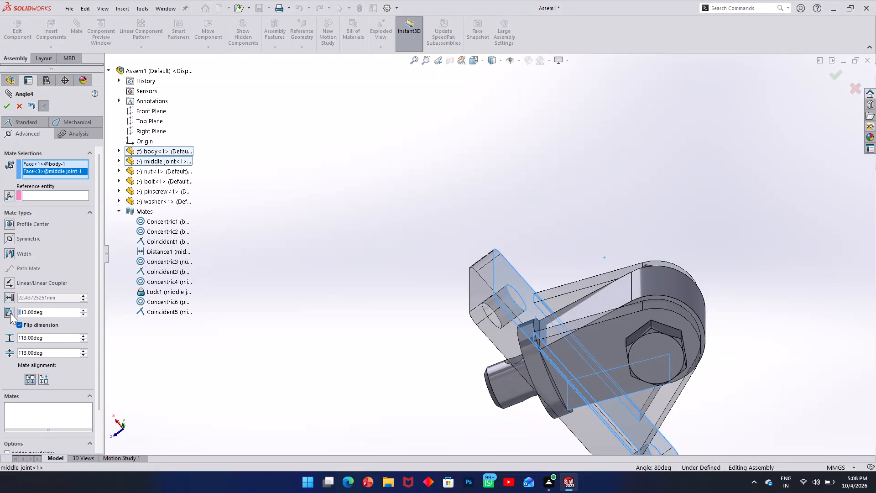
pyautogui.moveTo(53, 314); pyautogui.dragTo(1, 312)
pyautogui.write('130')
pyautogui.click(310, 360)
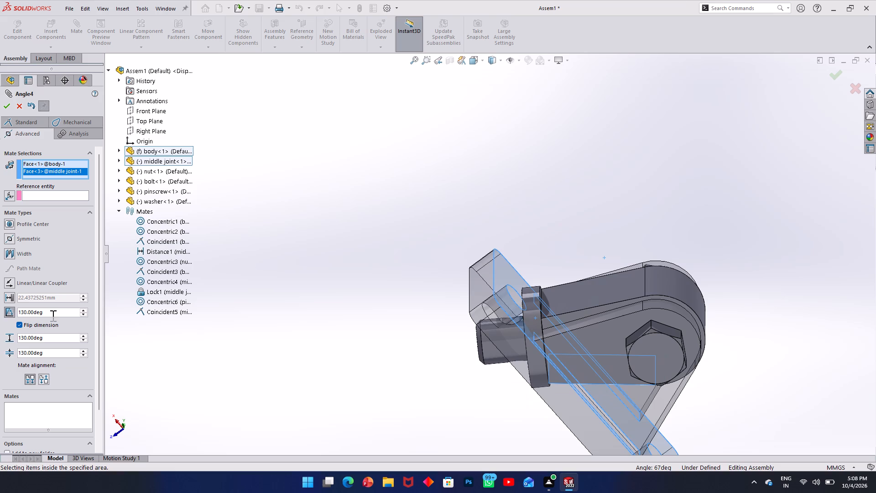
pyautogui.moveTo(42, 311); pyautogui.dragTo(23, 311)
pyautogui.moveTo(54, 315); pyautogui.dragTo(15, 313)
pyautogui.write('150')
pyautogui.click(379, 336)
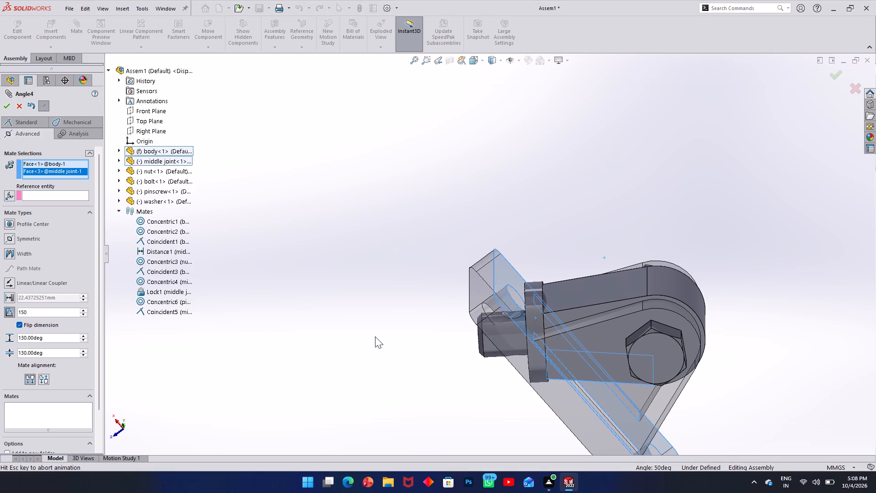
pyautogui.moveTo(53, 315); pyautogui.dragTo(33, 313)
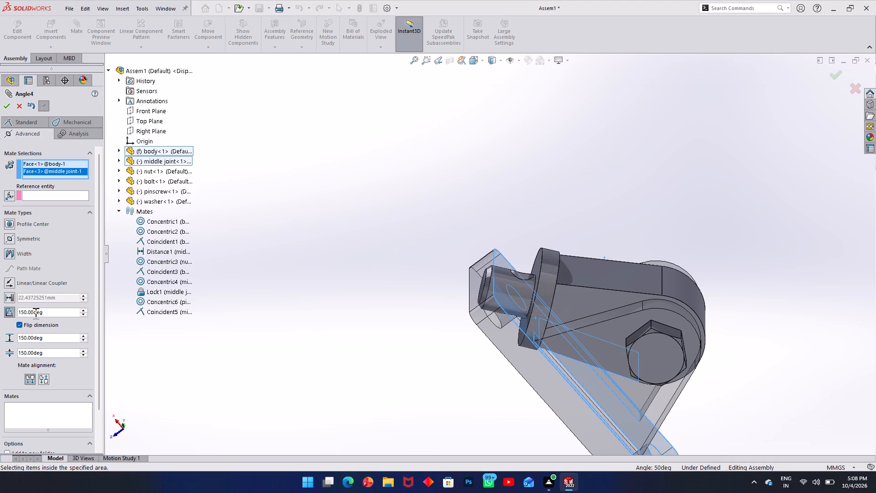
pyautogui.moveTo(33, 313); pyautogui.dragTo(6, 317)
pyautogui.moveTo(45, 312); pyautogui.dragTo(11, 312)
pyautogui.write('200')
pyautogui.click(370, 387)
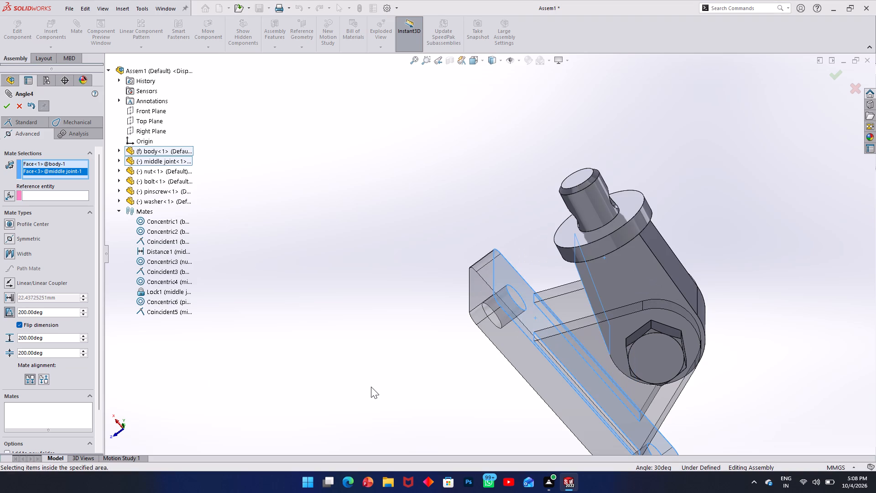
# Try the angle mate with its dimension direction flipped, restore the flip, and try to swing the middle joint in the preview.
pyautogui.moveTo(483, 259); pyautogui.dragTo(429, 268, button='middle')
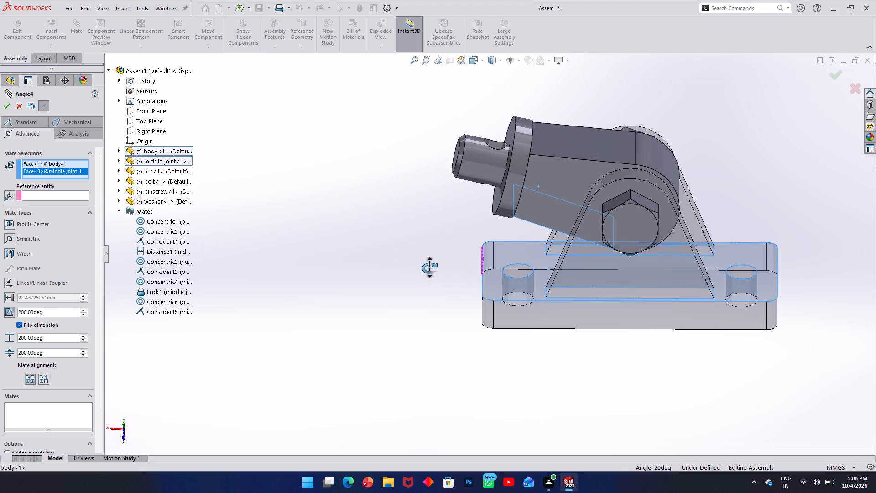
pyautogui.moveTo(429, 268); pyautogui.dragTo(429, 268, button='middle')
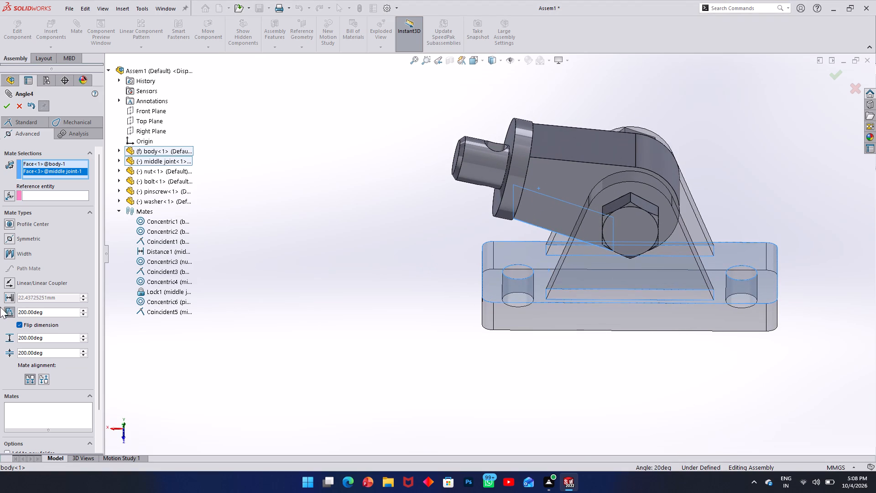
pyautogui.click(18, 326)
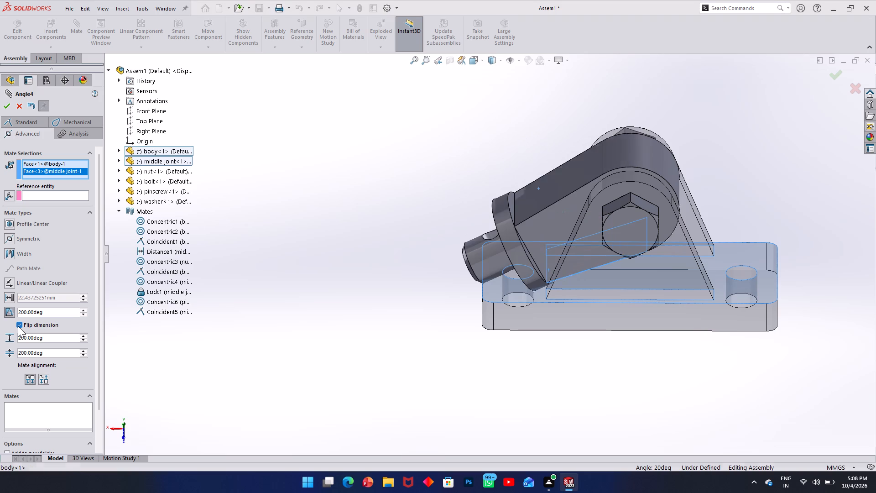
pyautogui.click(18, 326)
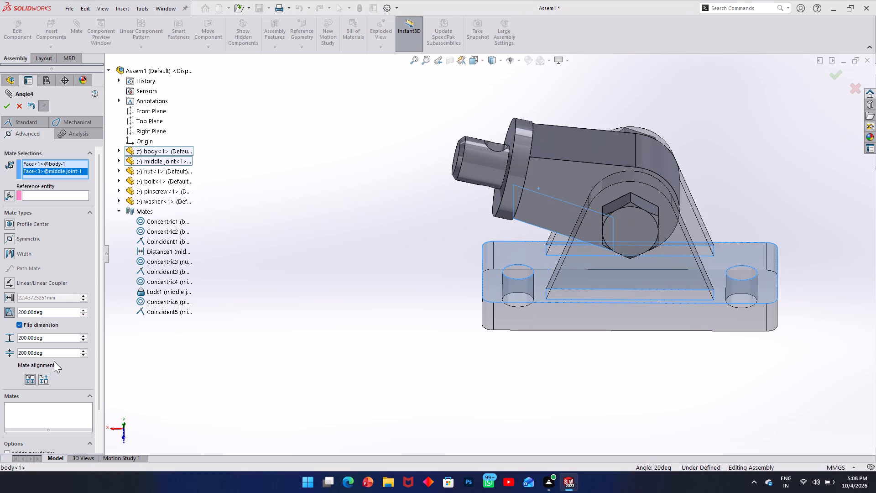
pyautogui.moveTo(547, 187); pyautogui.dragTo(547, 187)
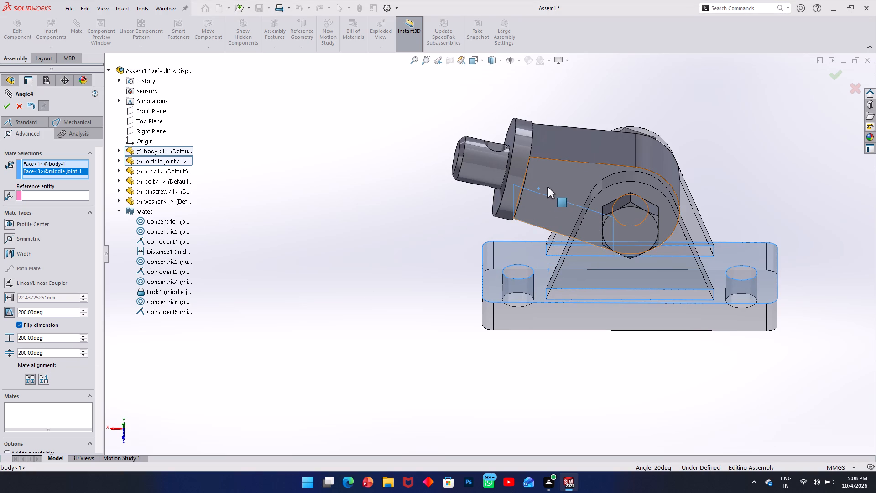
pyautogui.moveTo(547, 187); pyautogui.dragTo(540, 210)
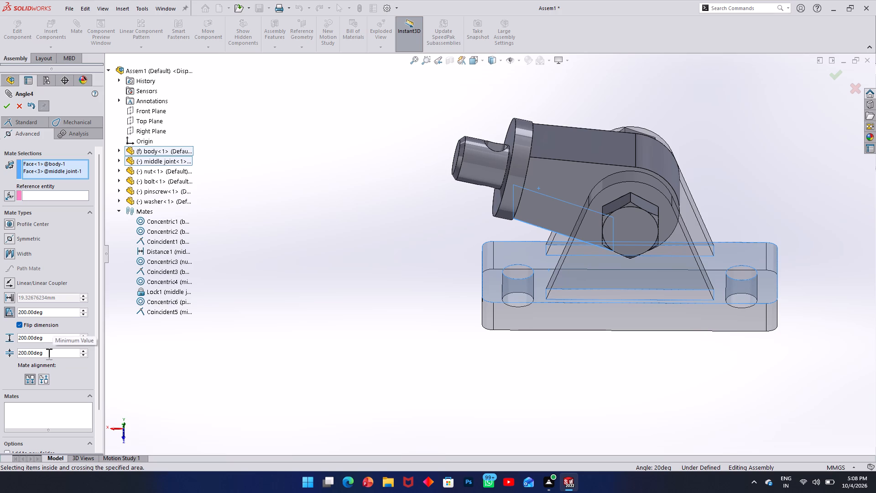
# Set the limit mate's minimum angle to 300° and apply the mate between body and middle joint.
pyautogui.moveTo(48, 354); pyautogui.dragTo(10, 355)
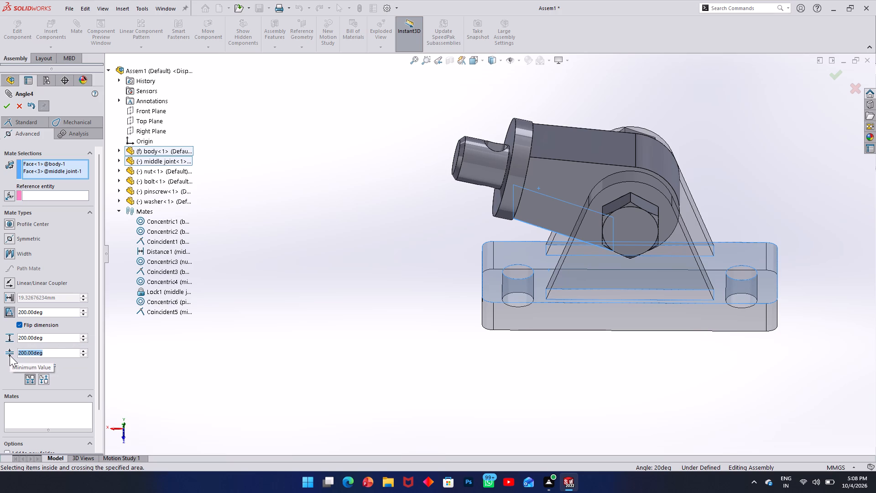
pyautogui.write('300')
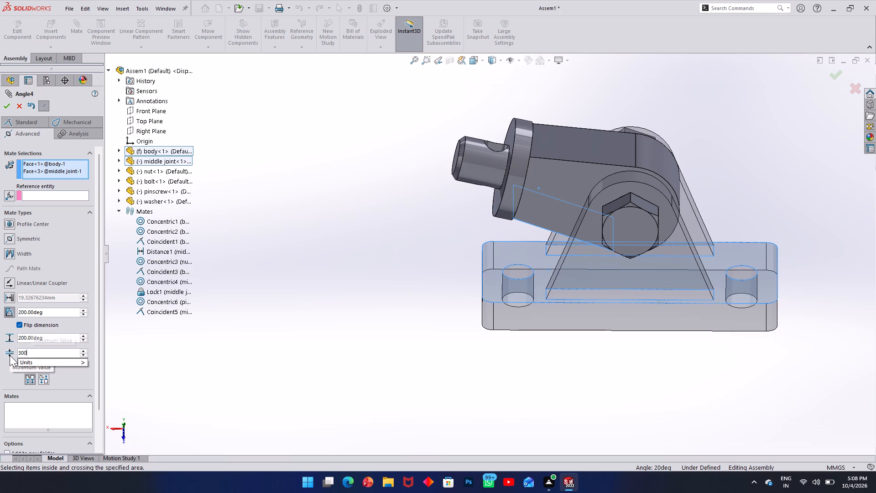
pyautogui.press('Return')
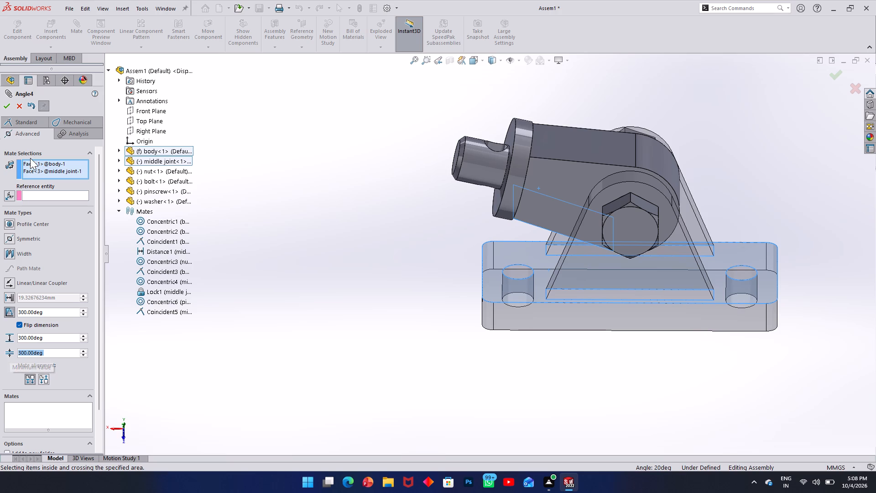
pyautogui.click(5, 109)
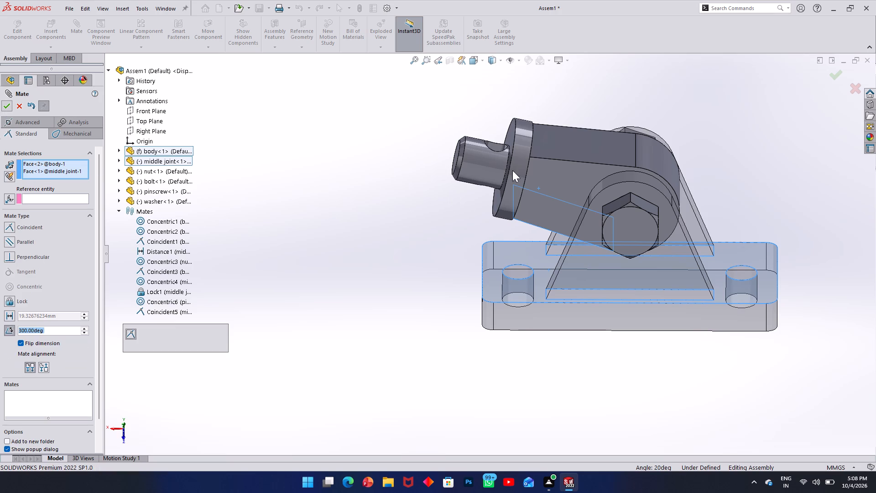
# Try to swing the middle joint, washer and pinscrew about the bolt to test the new angle mate.
pyautogui.moveTo(561, 184); pyautogui.dragTo(635, 163)
pyautogui.moveTo(558, 144); pyautogui.dragTo(542, 182)
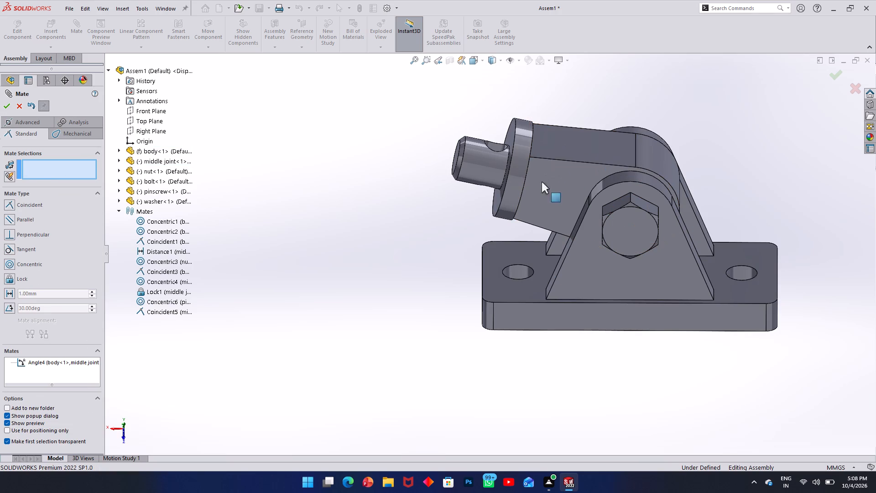
pyautogui.moveTo(542, 182); pyautogui.dragTo(541, 194)
pyautogui.moveTo(517, 188); pyautogui.dragTo(627, 158)
pyautogui.moveTo(651, 145); pyautogui.dragTo(628, 136)
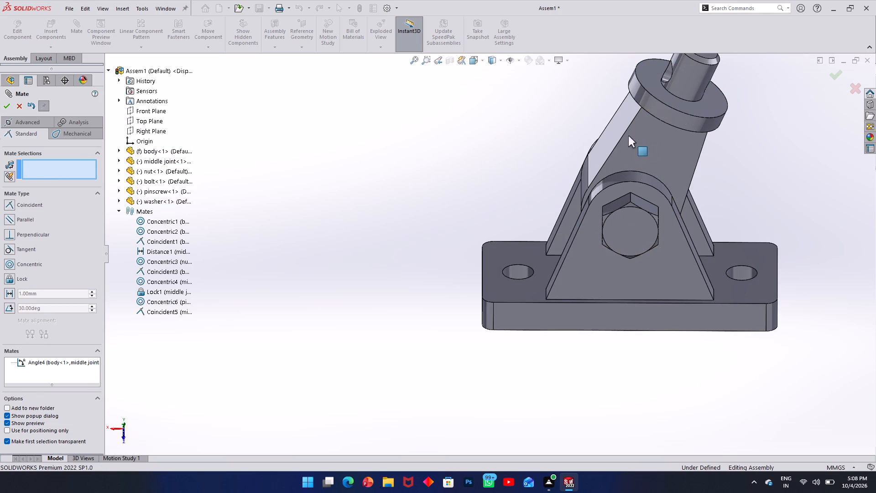
pyautogui.moveTo(628, 136); pyautogui.dragTo(601, 135)
pyautogui.scroll(2, 567, 146)
pyautogui.moveTo(622, 126); pyautogui.dragTo(612, 124)
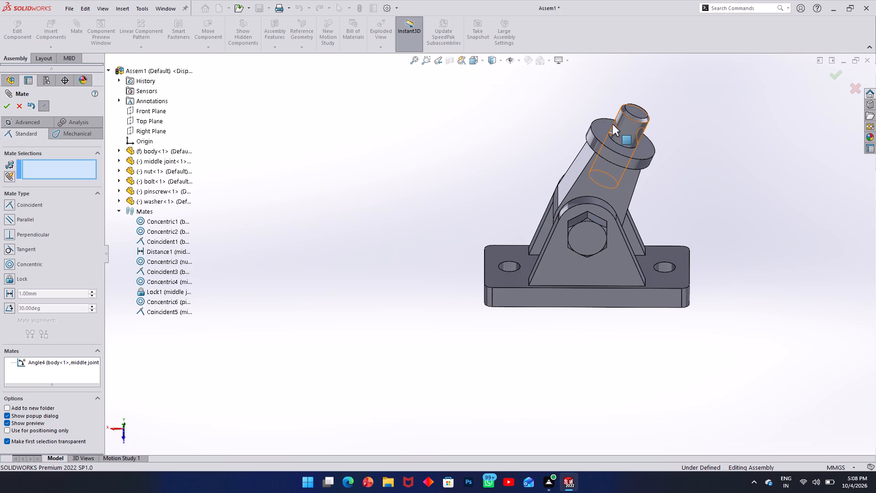
pyautogui.moveTo(612, 124); pyautogui.dragTo(556, 125)
pyautogui.moveTo(620, 177); pyautogui.dragTo(629, 194)
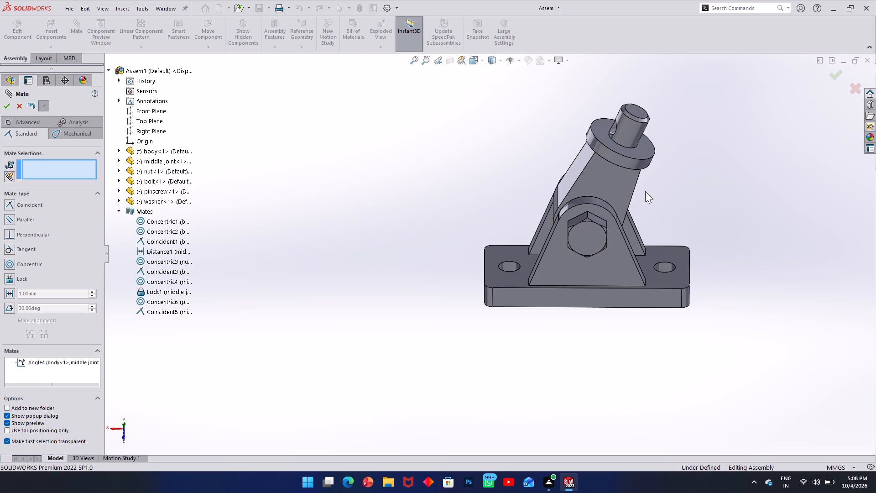
pyautogui.moveTo(644, 192); pyautogui.dragTo(606, 307, button='middle')
pyautogui.moveTo(622, 196); pyautogui.dragTo(583, 190)
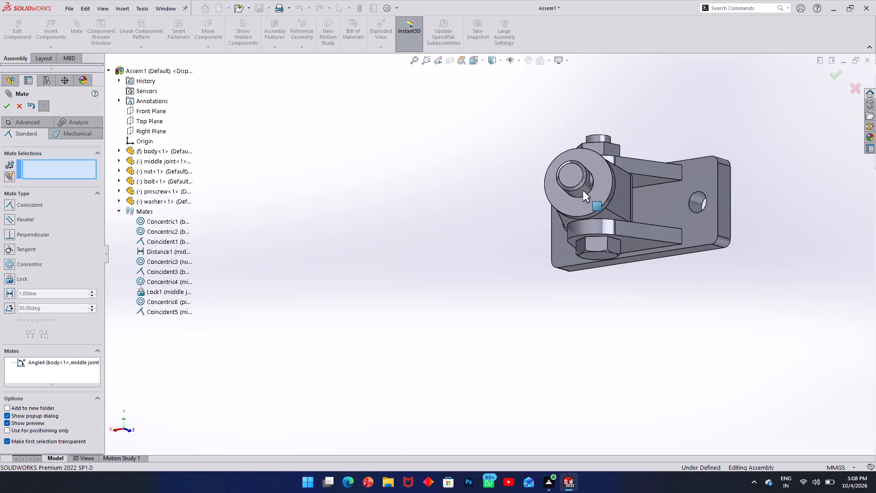
pyautogui.moveTo(583, 190); pyautogui.dragTo(582, 190)
pyautogui.moveTo(580, 184); pyautogui.dragTo(556, 183)
# Leave the Mate command and try to swing the middle joint about the bolt again.
pyautogui.scroll(2, 596, 194)
pyautogui.scroll(-4, 596, 184)
pyautogui.moveTo(540, 187); pyautogui.dragTo(537, 110, button='middle')
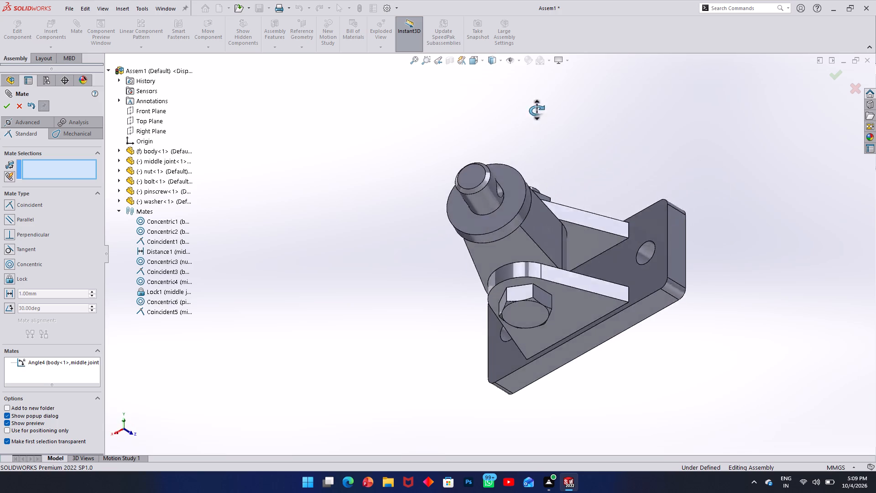
pyautogui.moveTo(537, 110); pyautogui.dragTo(553, 73, button='middle')
pyautogui.scroll(-3, 521, 208)
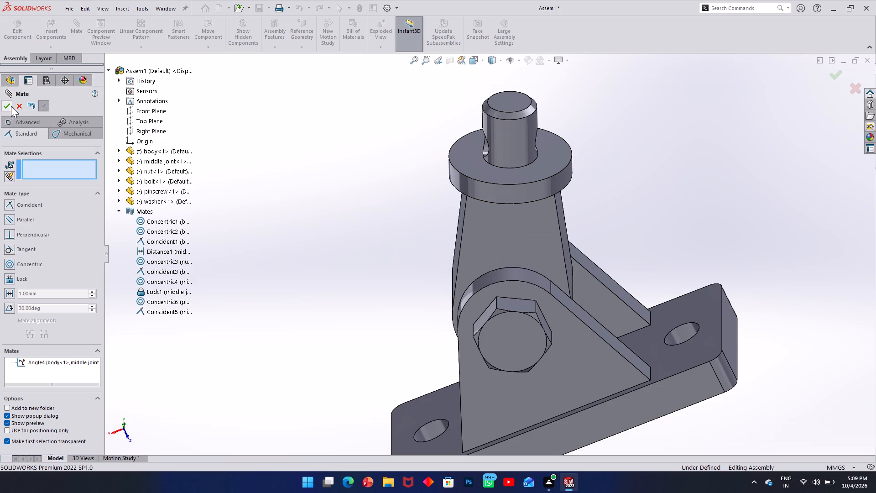
pyautogui.click(21, 105)
pyautogui.moveTo(519, 221); pyautogui.dragTo(448, 220)
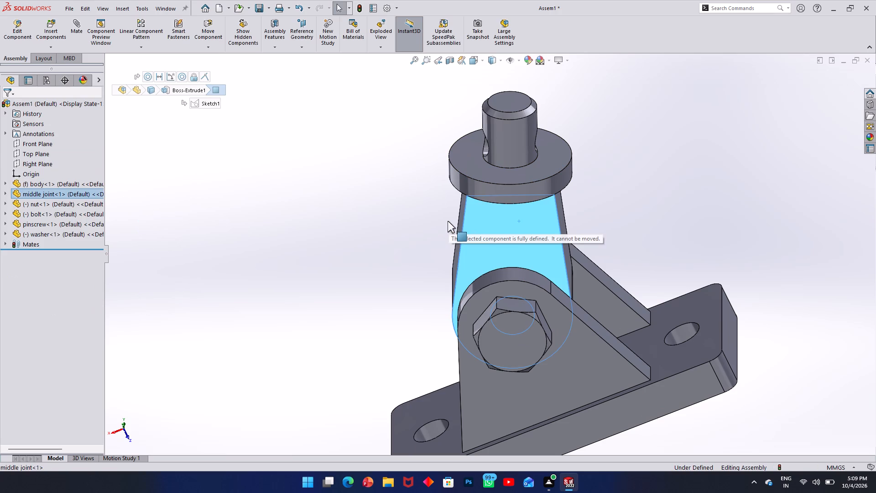
# Try to move the washer and the middle joint about the bolt, also with the Move Component command.
pyautogui.moveTo(478, 183); pyautogui.dragTo(587, 185)
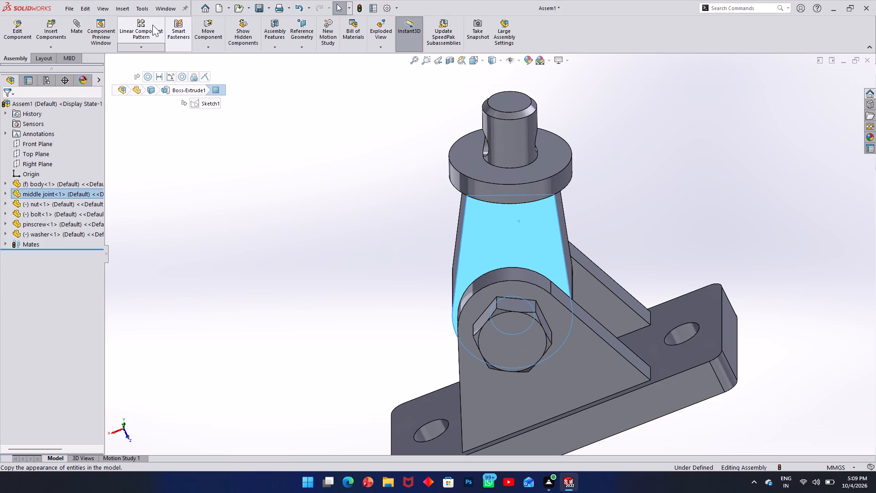
pyautogui.click(214, 36)
pyautogui.moveTo(500, 238); pyautogui.dragTo(627, 280)
pyautogui.click(658, 208)
pyautogui.click(612, 157)
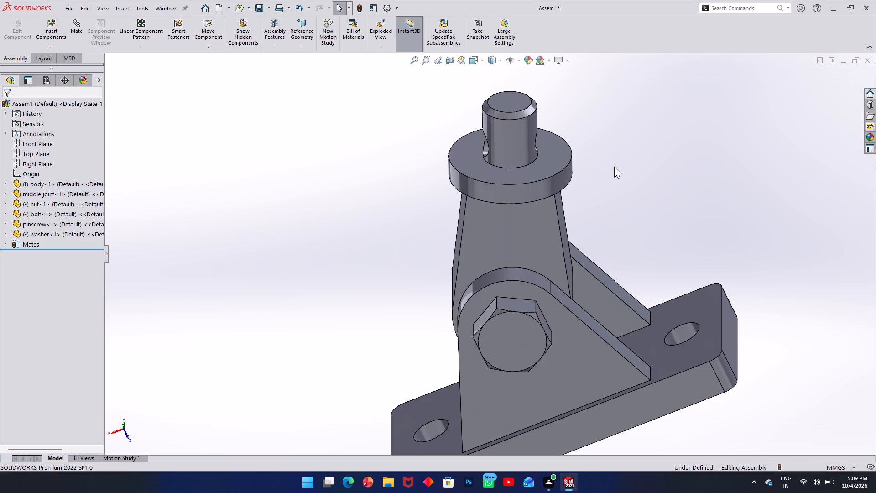
# Undo the limit angle mate between the body and the middle joint.
pyautogui.hotkey('ctrl', 'z')
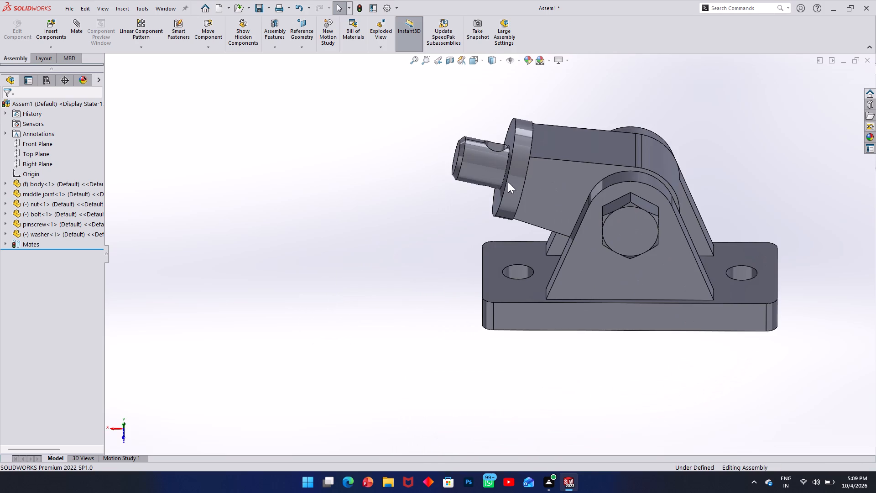
pyautogui.hotkey('ctrl', 'z')
# Swing the middle joint with its washer and pinscrew about the bolt, tilting it down toward the body's base plate.
pyautogui.moveTo(641, 263); pyautogui.dragTo(556, 277)
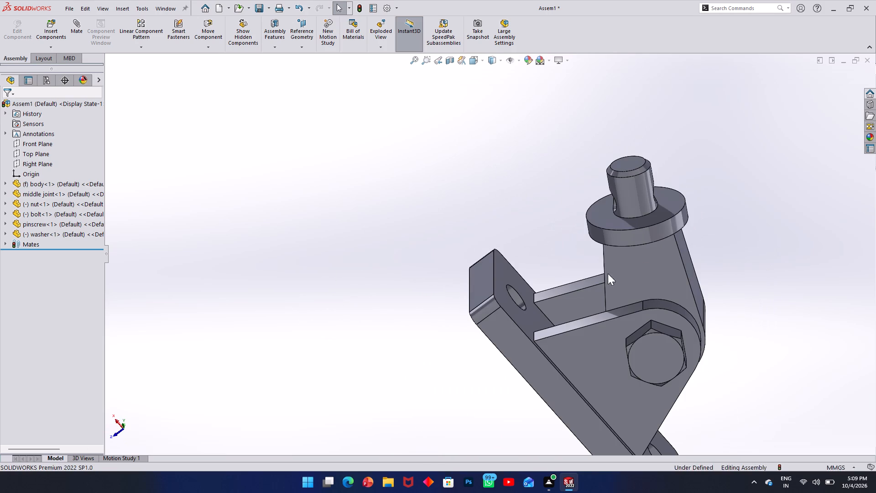
pyautogui.click(634, 268)
pyautogui.moveTo(688, 267); pyautogui.dragTo(653, 248, button='middle')
pyautogui.moveTo(684, 257); pyautogui.dragTo(657, 254, button='middle')
pyautogui.scroll(2, 674, 247)
pyautogui.scroll(-2, 676, 247)
pyautogui.moveTo(600, 291); pyautogui.dragTo(530, 242, button='middle')
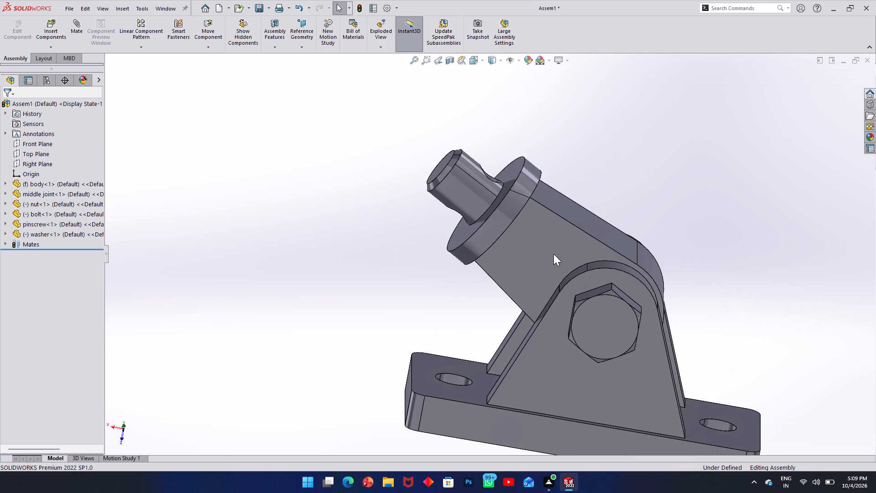
pyautogui.moveTo(612, 232); pyautogui.dragTo(604, 230)
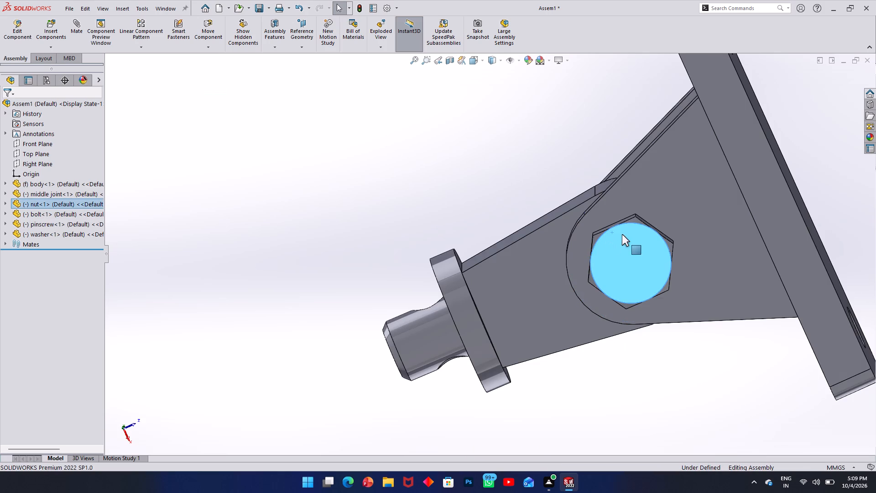
pyautogui.scroll(1, 627, 235)
pyautogui.moveTo(608, 199); pyautogui.dragTo(696, 281, button='middle')
pyautogui.click(492, 241)
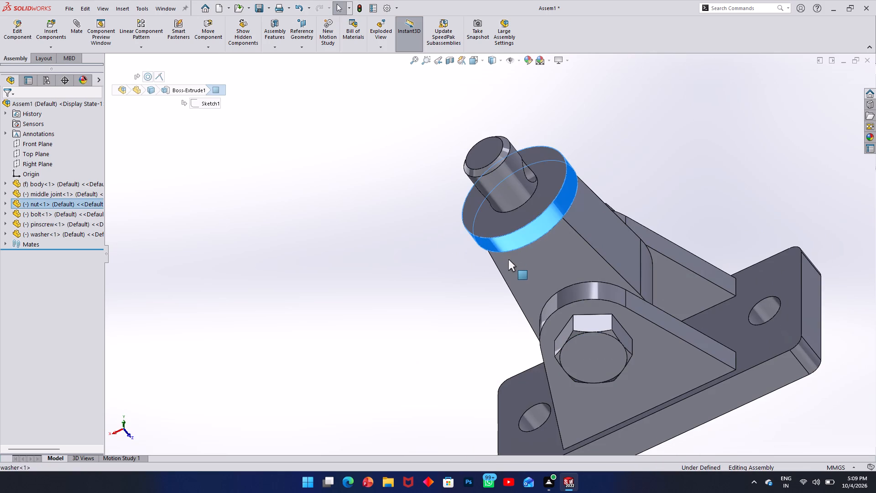
pyautogui.moveTo(521, 266); pyautogui.dragTo(352, 205)
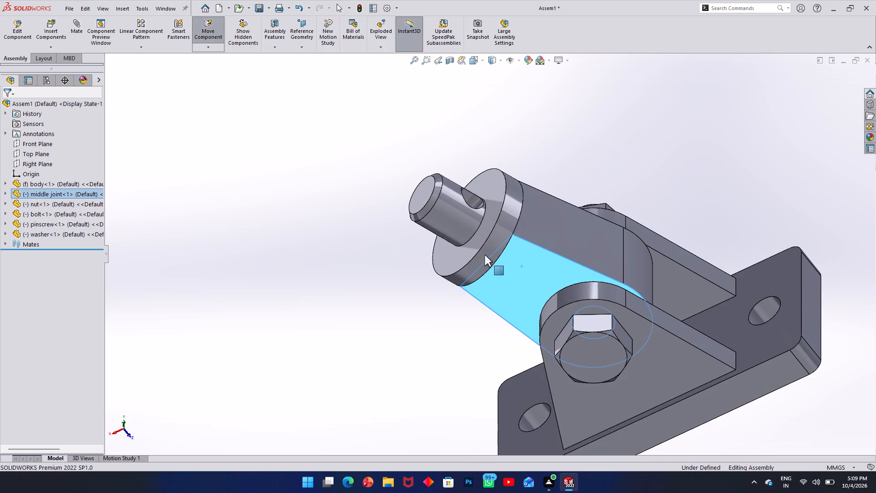
pyautogui.click(305, 264)
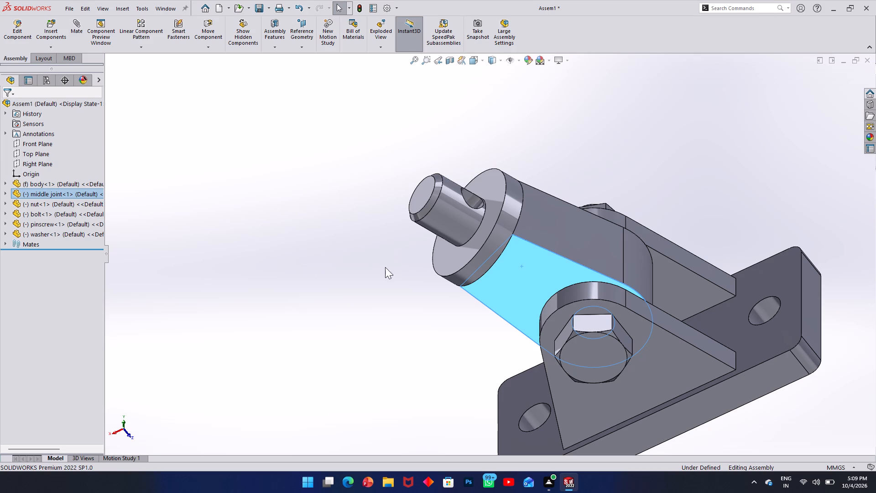
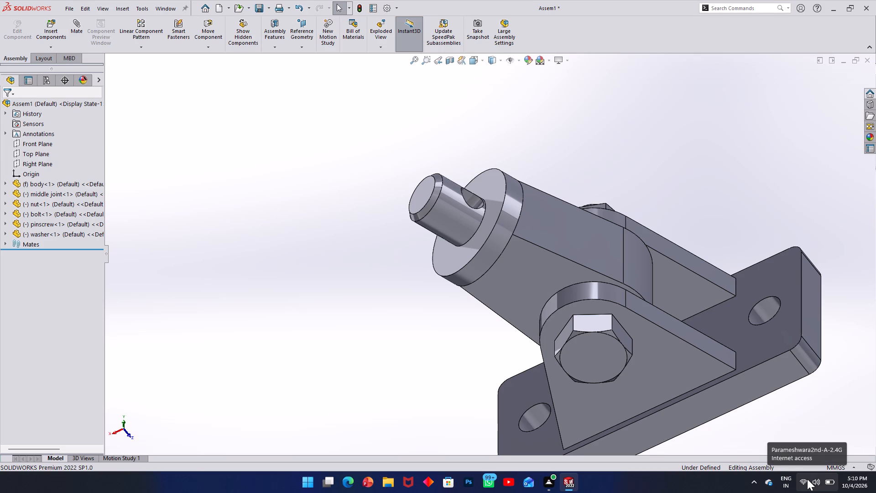
# Save the assembly as Assem1 in the jack assembly folder, as a SOLIDWORKS Assembly file.
pyautogui.click(771, 453)
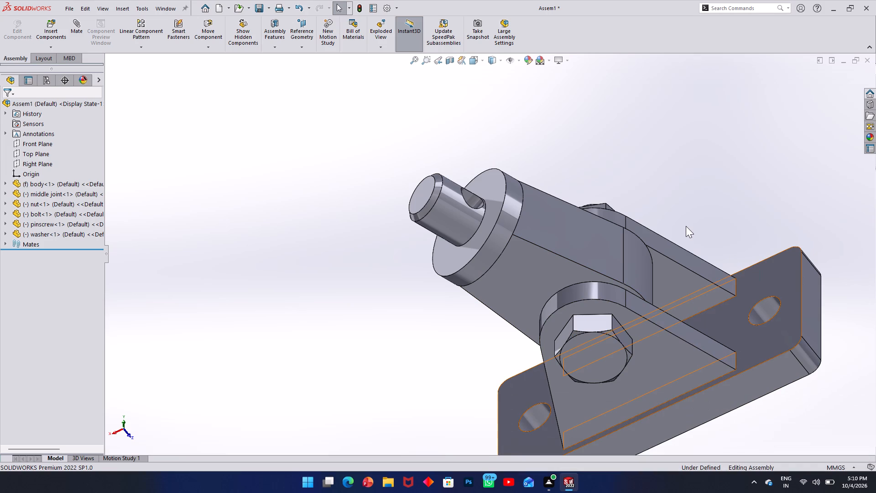
pyautogui.hotkey('ctrl', 's')
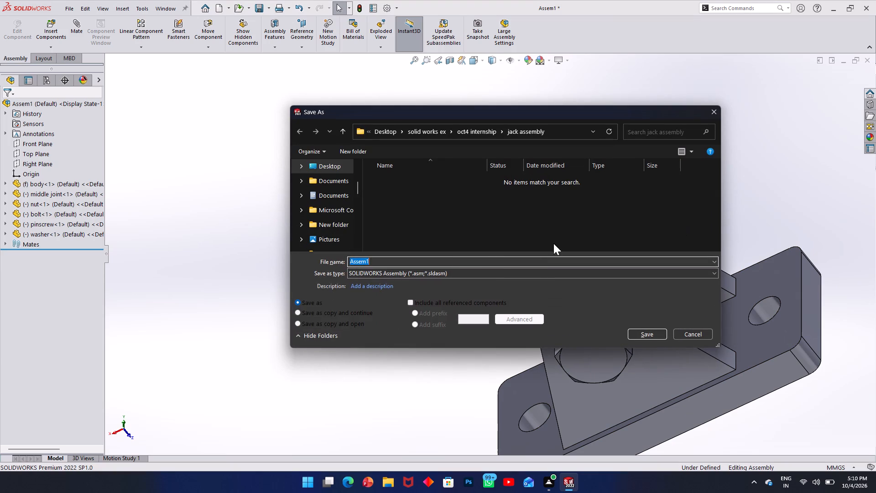
pyautogui.click(649, 334)
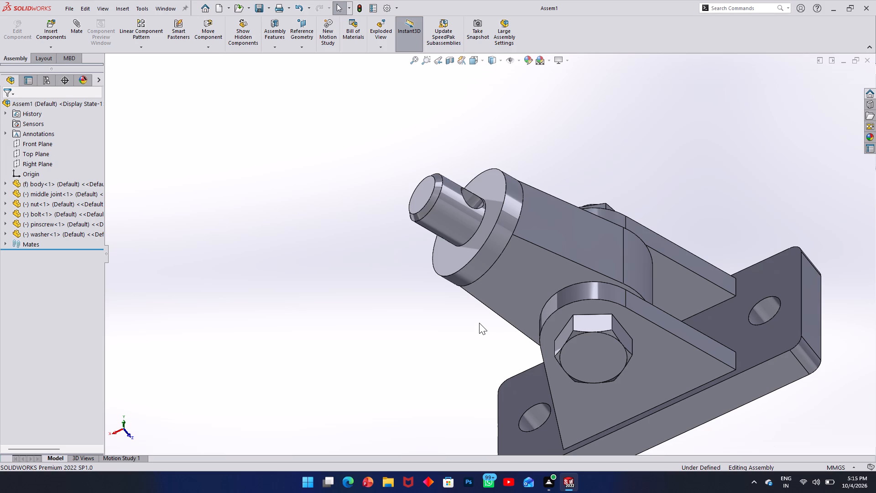
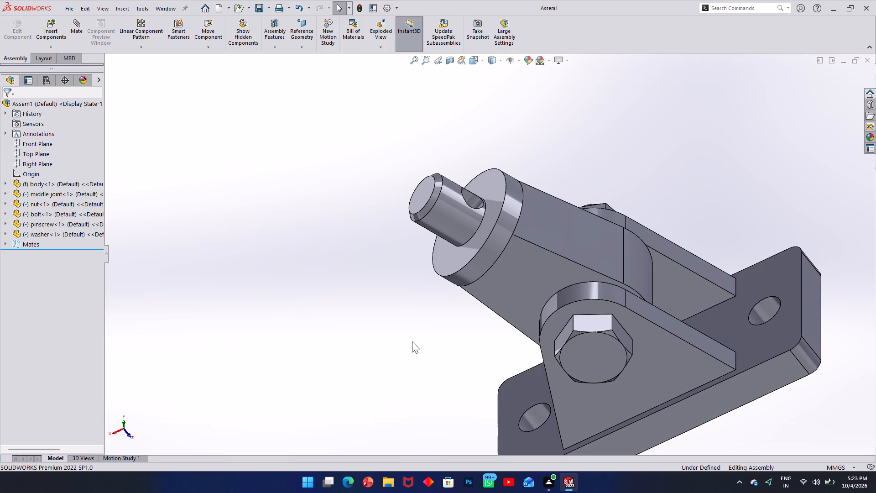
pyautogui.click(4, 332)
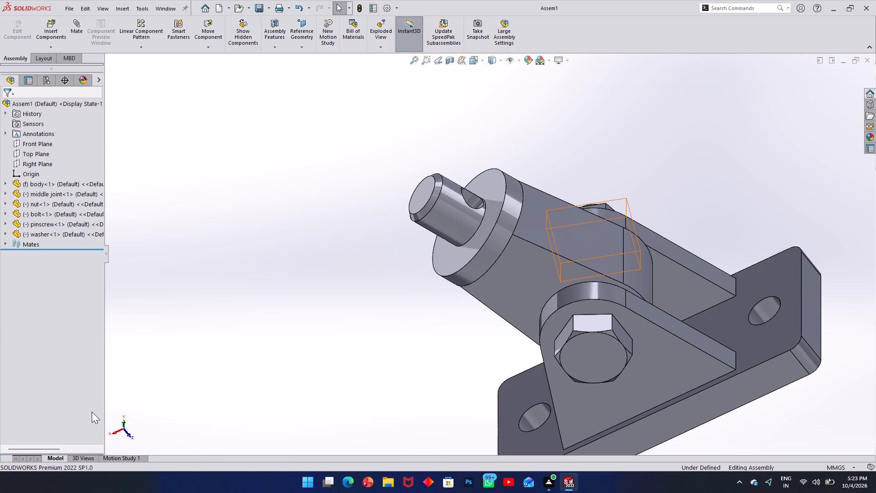
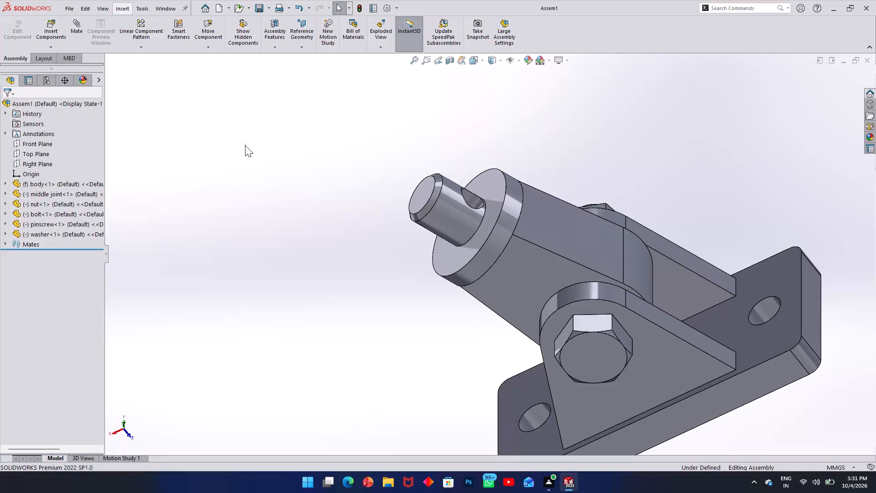
# Create a drawing from the assembly on a standard A0 (ISO) sheet with the sheet format displayed.
pyautogui.click(72, 6)
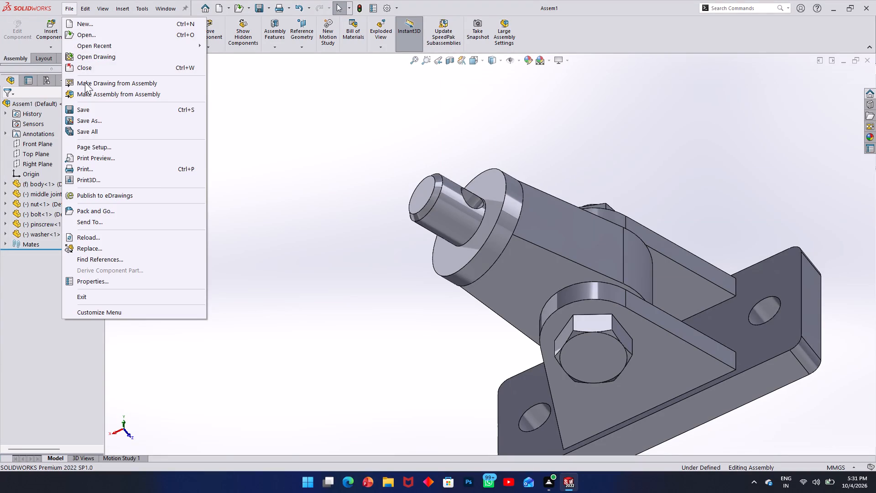
pyautogui.click(85, 82)
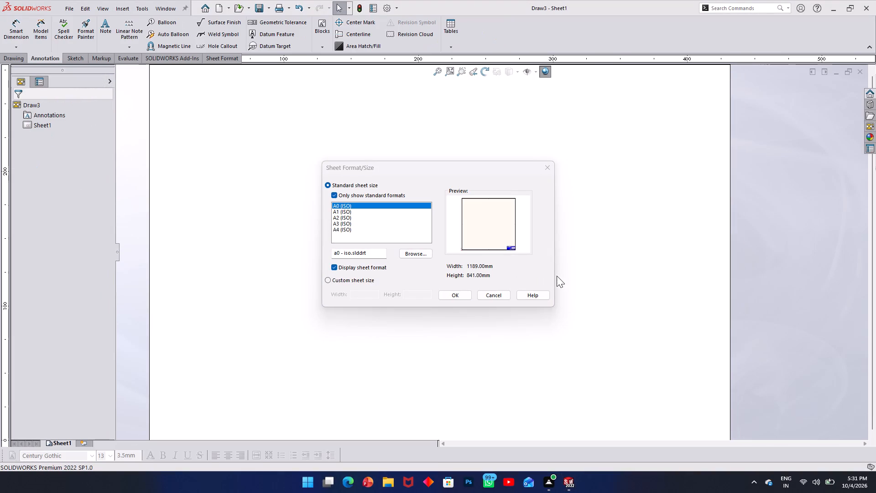
pyautogui.click(455, 301)
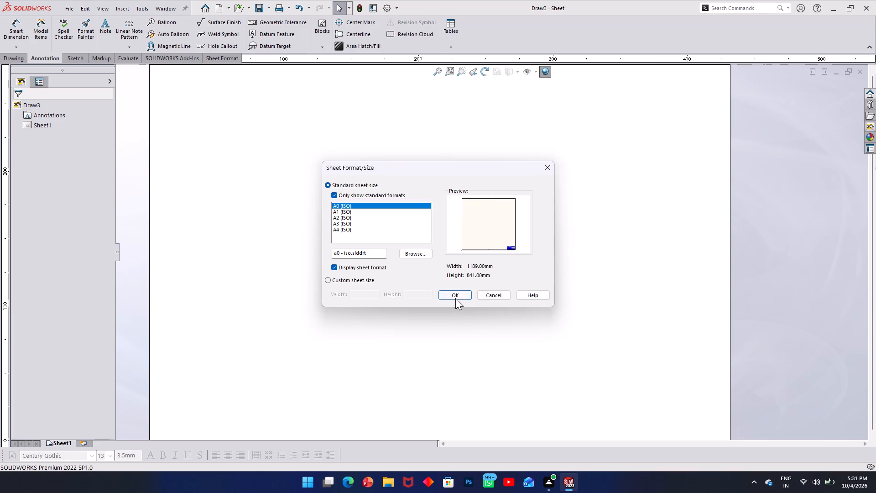
pyautogui.click(456, 297)
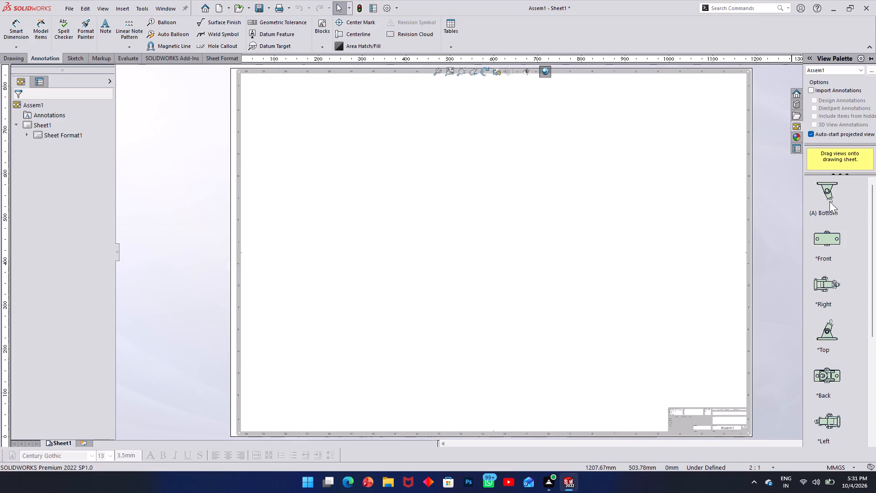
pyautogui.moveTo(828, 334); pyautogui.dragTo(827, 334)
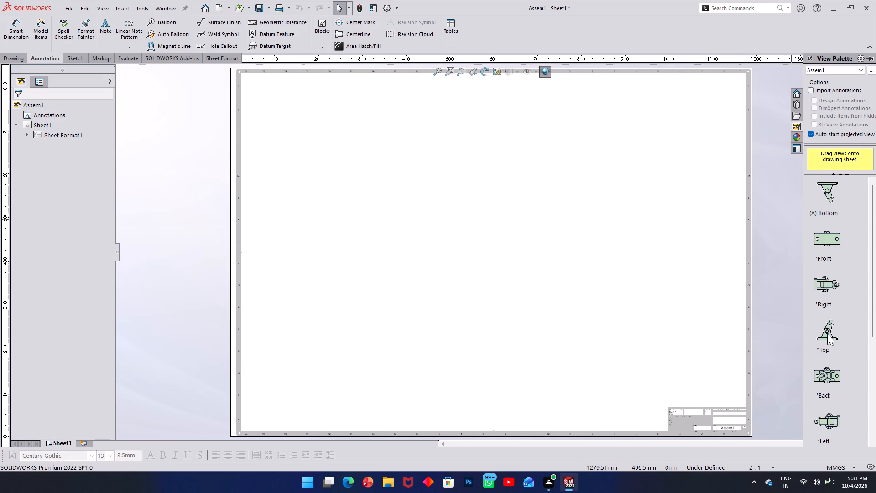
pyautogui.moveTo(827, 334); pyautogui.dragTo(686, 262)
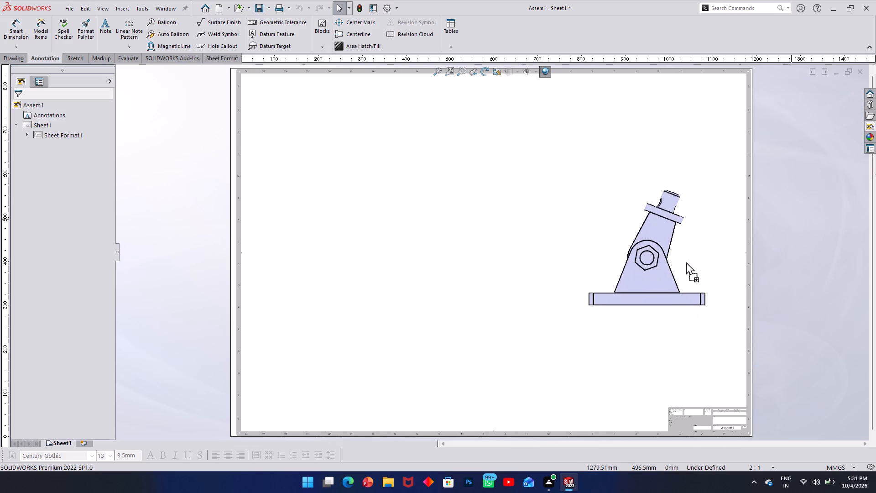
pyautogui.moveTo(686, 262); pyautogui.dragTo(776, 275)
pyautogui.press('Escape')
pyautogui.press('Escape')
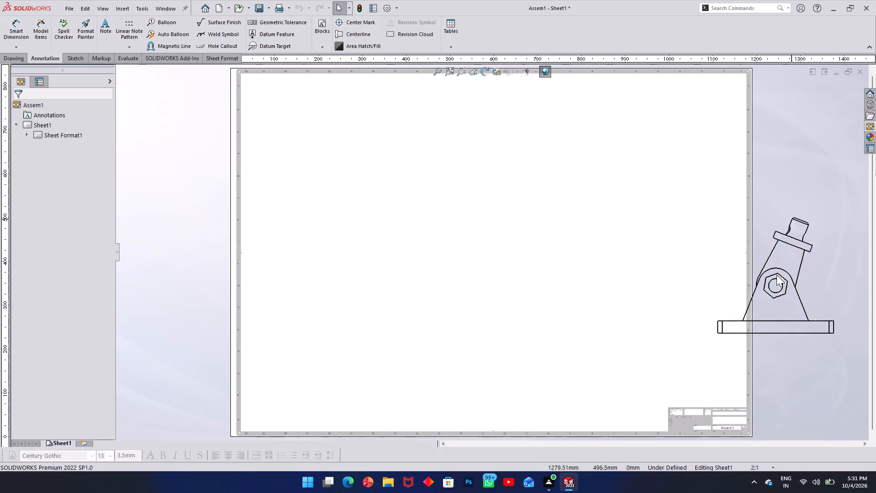
# Place the assembly's Trimetric view on the sheet just above the title block.
pyautogui.click(871, 127)
pyautogui.scroll(-2, 829, 368)
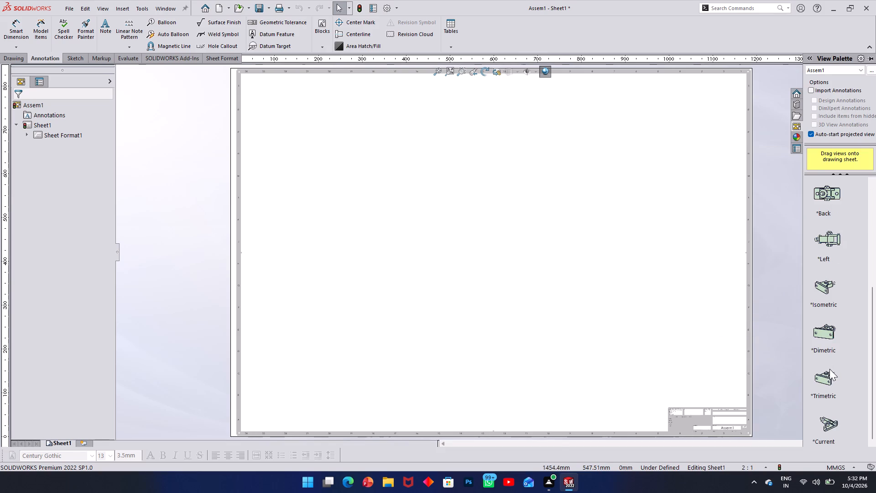
pyautogui.scroll(-2, 836, 442)
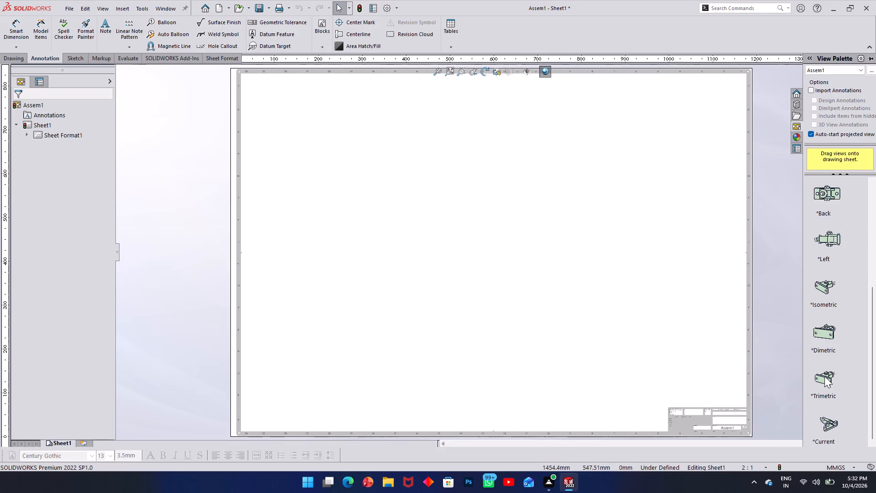
pyautogui.scroll(-1, 824, 376)
pyautogui.click(825, 371)
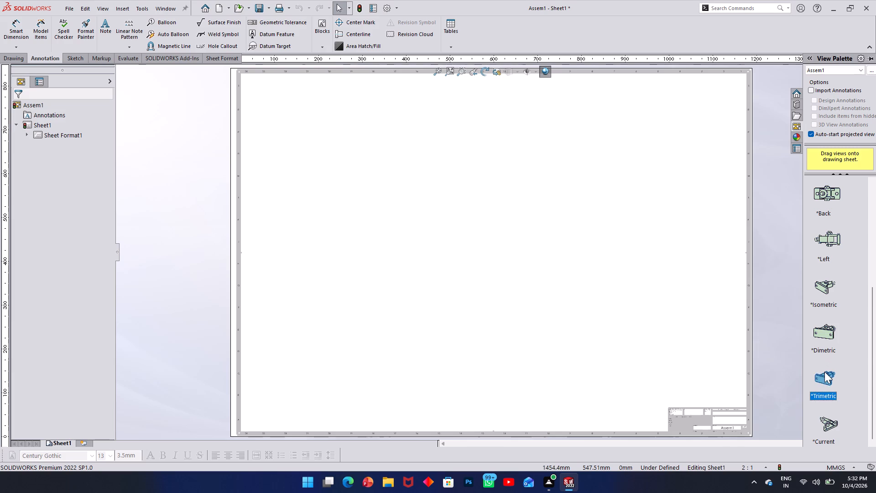
pyautogui.moveTo(818, 380); pyautogui.dragTo(666, 326)
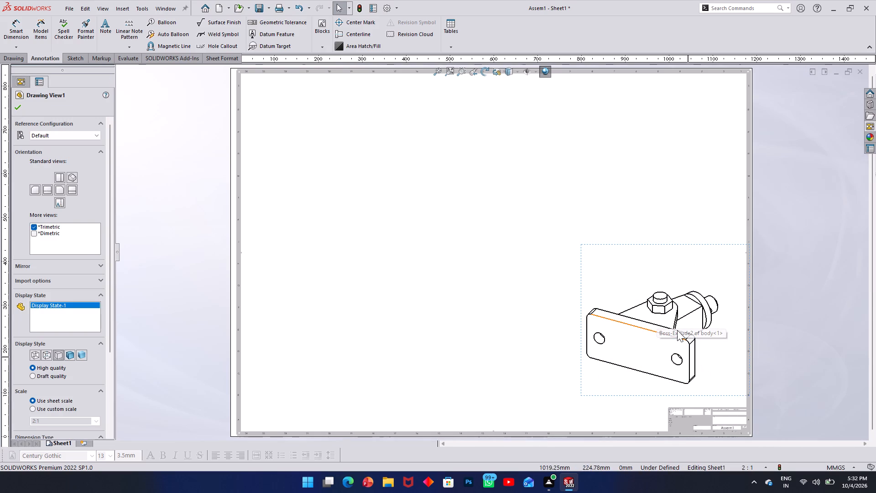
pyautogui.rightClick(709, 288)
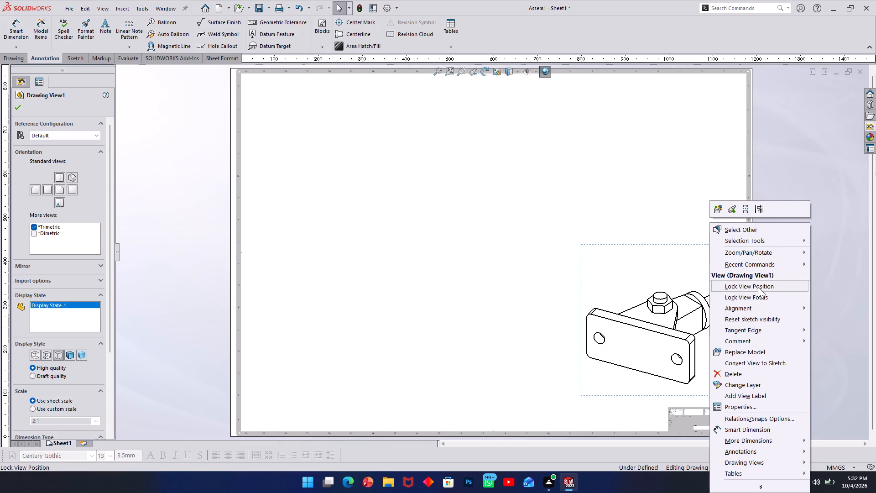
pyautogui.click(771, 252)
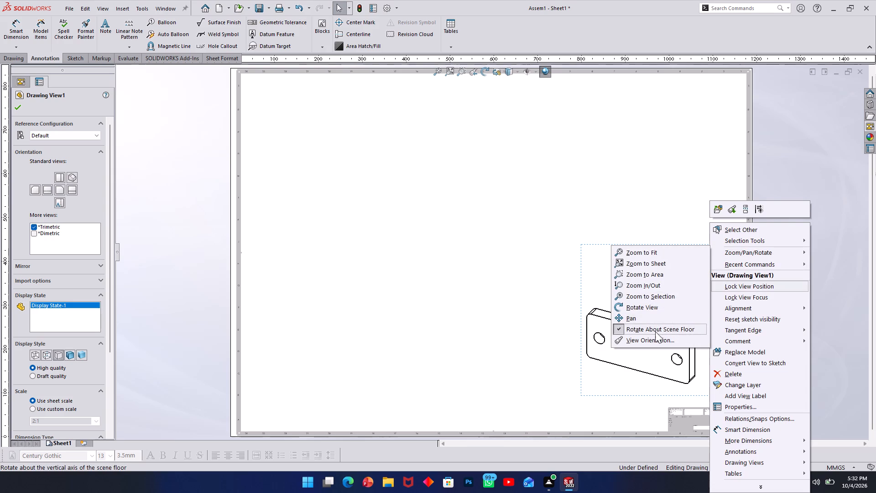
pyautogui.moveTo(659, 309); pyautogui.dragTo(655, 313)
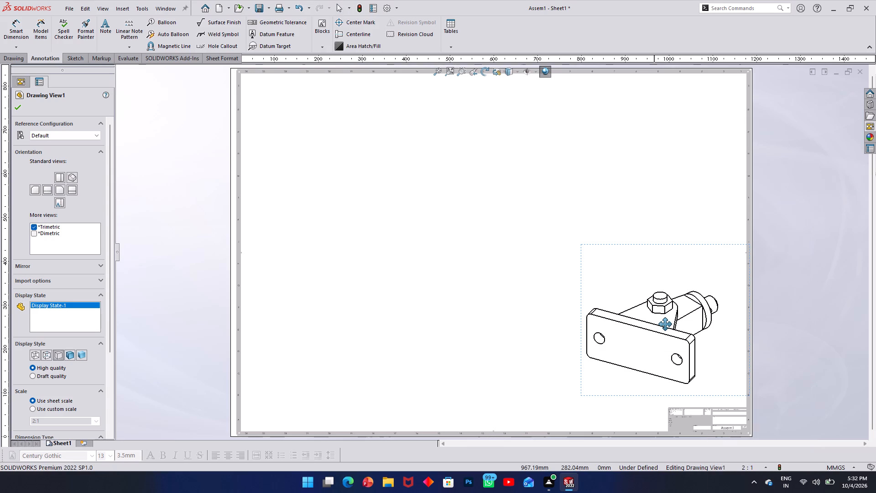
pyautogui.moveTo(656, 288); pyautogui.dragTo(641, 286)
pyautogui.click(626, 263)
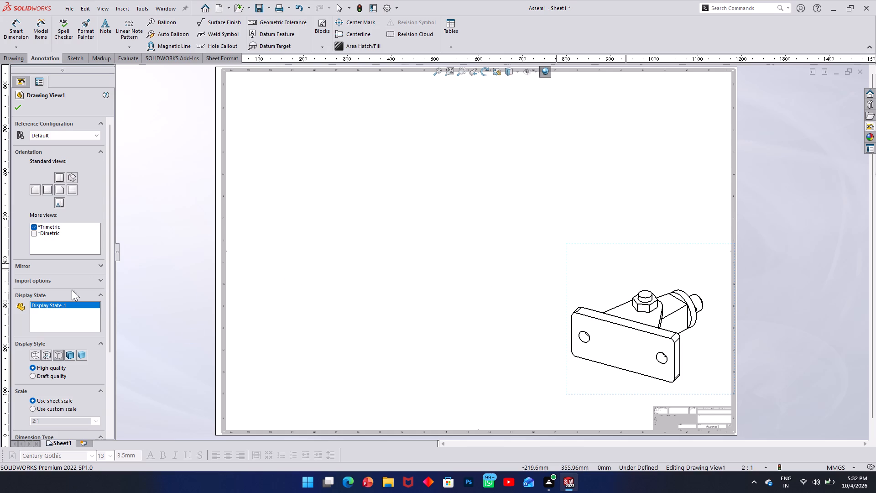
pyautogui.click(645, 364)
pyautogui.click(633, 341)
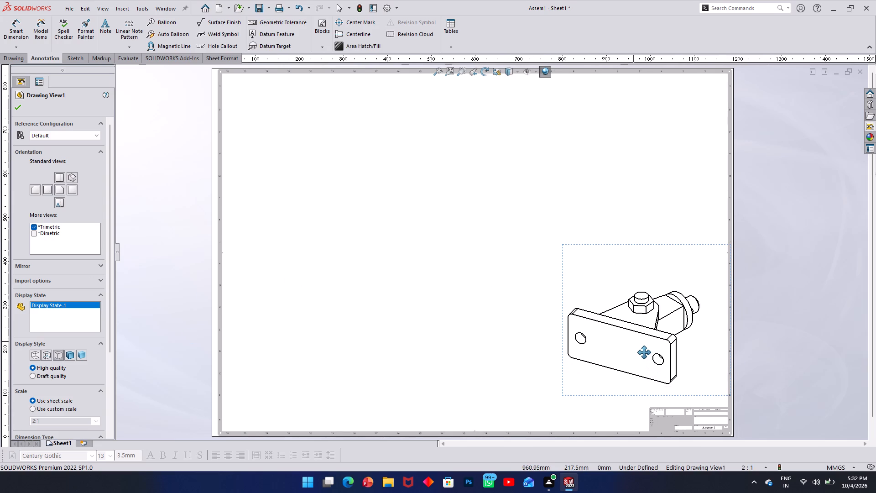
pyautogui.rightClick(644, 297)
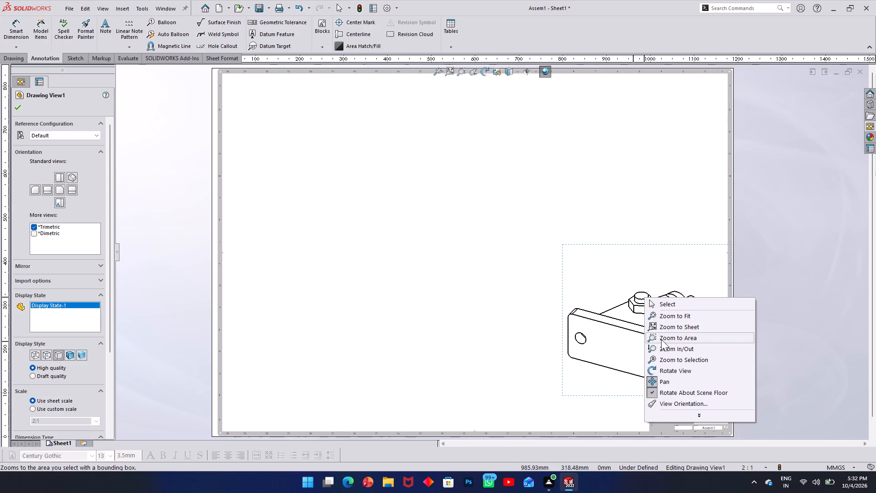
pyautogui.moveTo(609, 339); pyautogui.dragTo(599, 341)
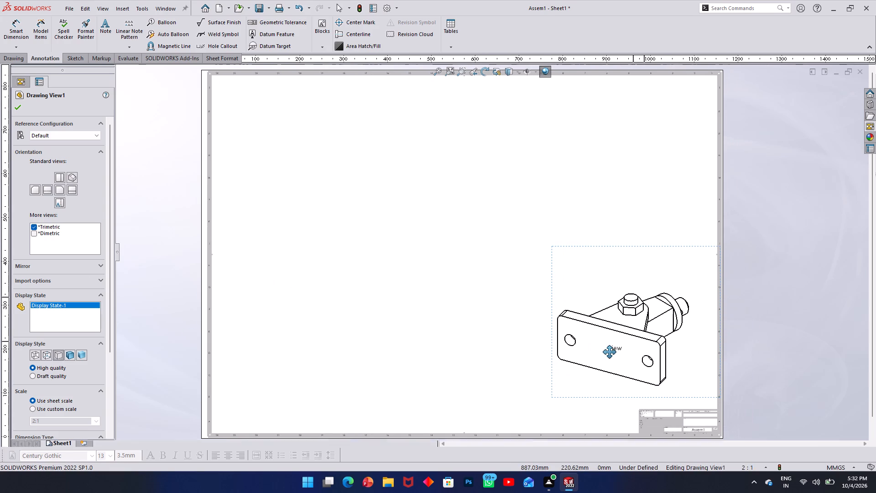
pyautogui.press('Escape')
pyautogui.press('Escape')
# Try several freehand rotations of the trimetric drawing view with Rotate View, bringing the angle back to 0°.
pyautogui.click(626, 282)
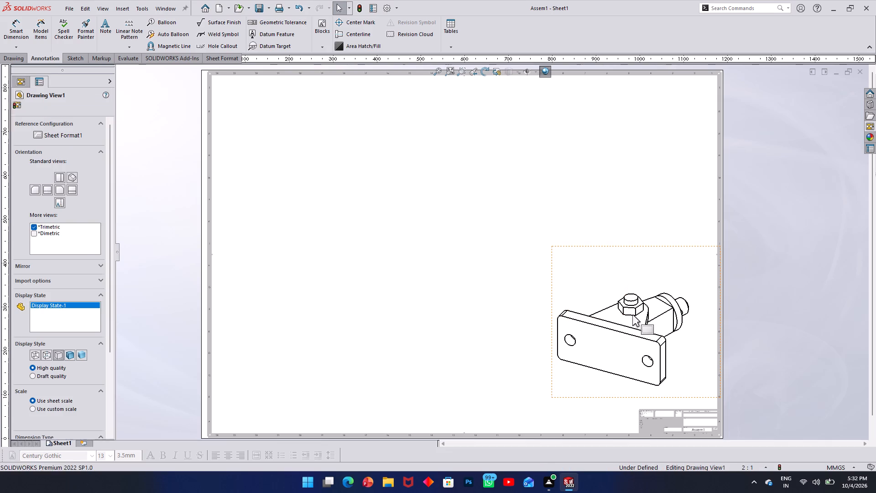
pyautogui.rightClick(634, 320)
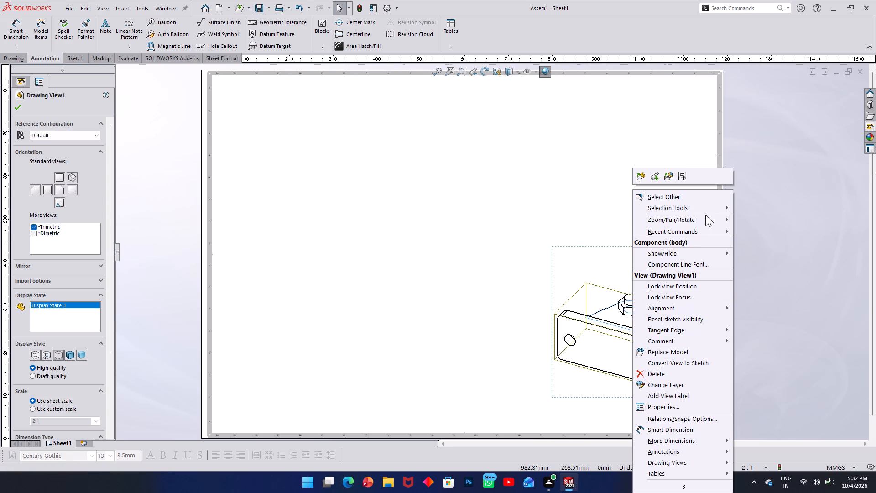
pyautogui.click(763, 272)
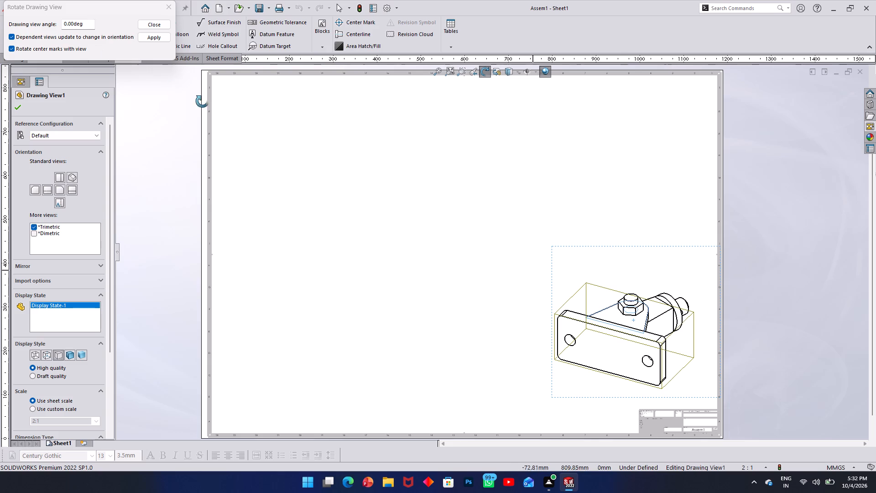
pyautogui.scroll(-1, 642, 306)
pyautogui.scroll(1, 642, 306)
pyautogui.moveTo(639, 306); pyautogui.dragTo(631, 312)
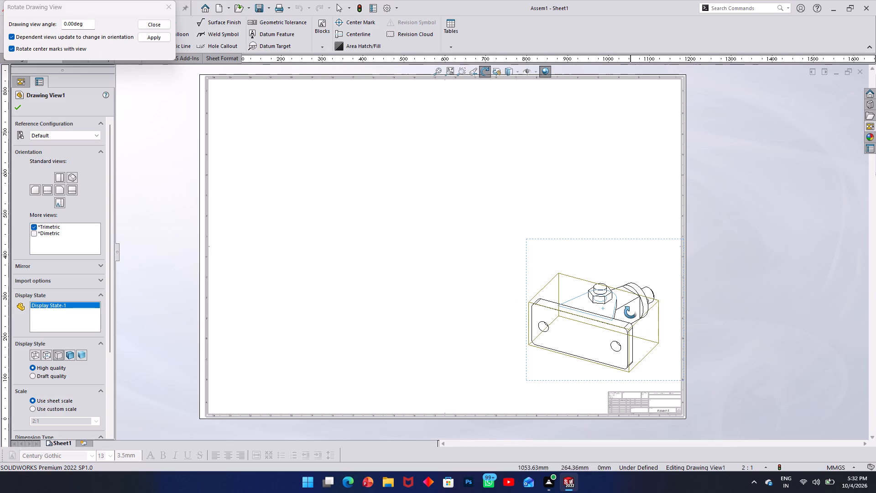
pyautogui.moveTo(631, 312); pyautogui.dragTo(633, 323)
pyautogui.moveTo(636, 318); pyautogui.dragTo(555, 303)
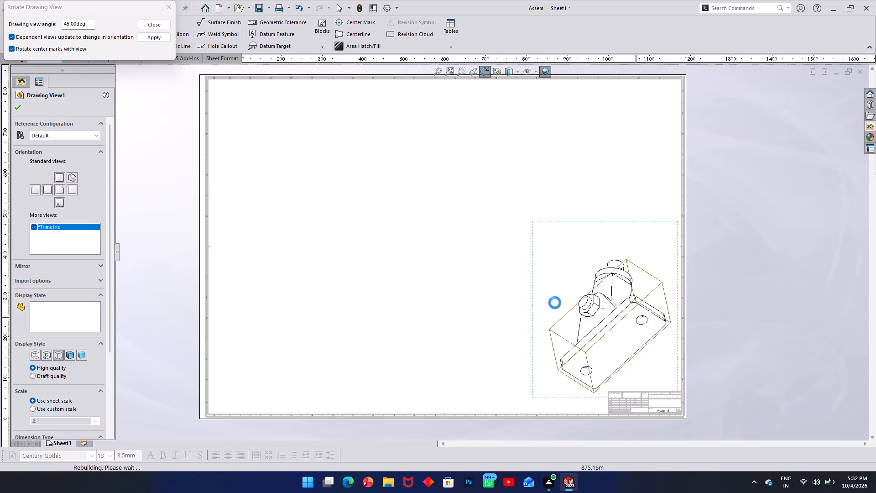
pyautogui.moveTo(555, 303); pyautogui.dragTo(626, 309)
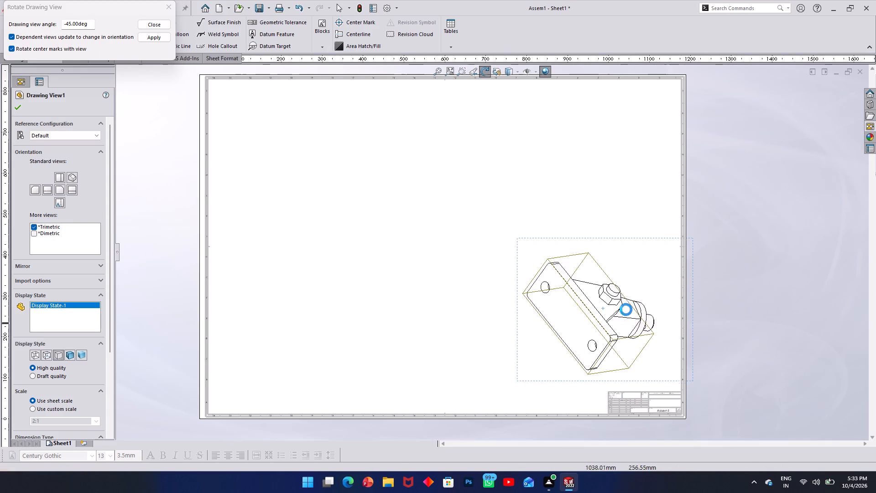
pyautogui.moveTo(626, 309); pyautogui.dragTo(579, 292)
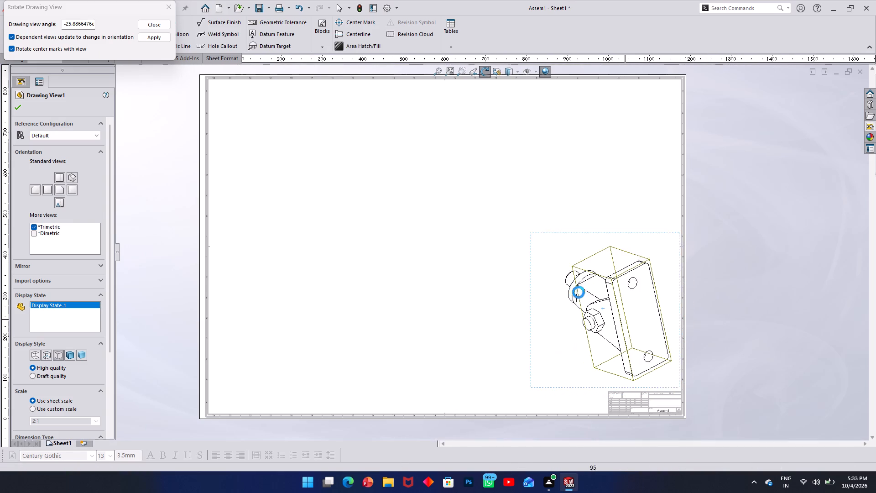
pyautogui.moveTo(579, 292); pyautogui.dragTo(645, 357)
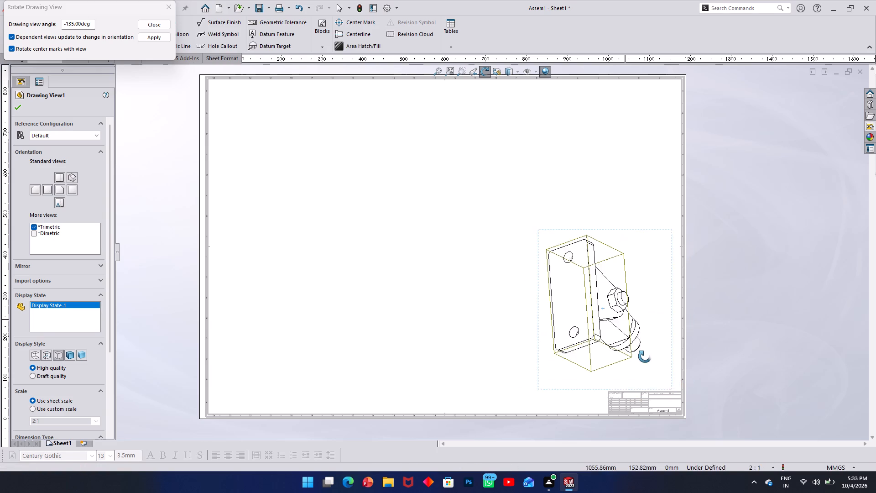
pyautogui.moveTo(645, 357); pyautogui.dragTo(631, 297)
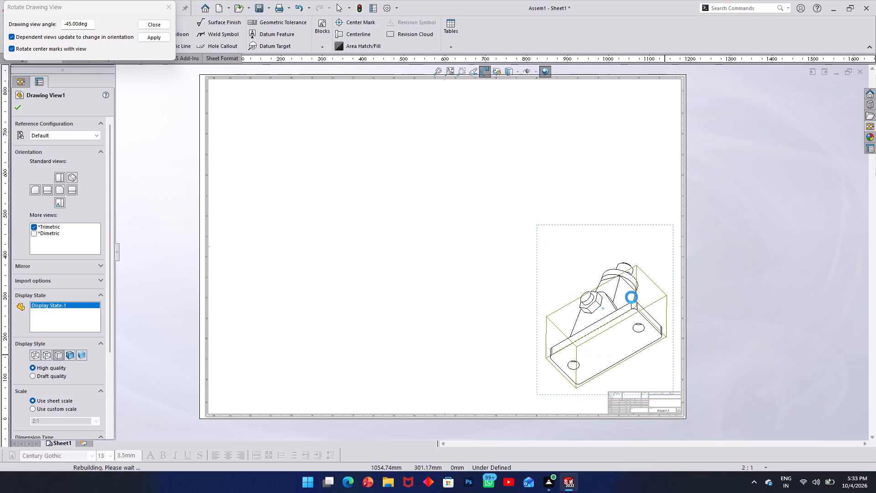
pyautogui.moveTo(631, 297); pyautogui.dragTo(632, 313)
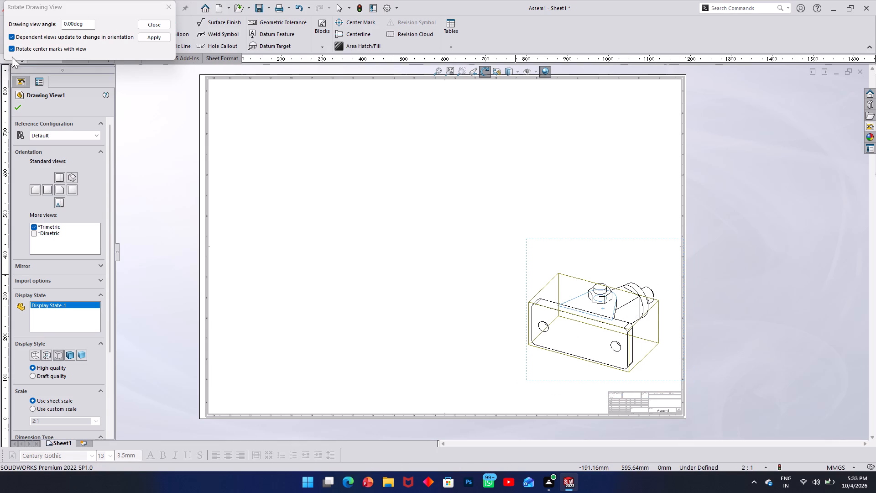
# Turn off rotating center marks with the view and rotate the trimetric drawing view freehand to about 24.6°.
pyautogui.click(11, 47)
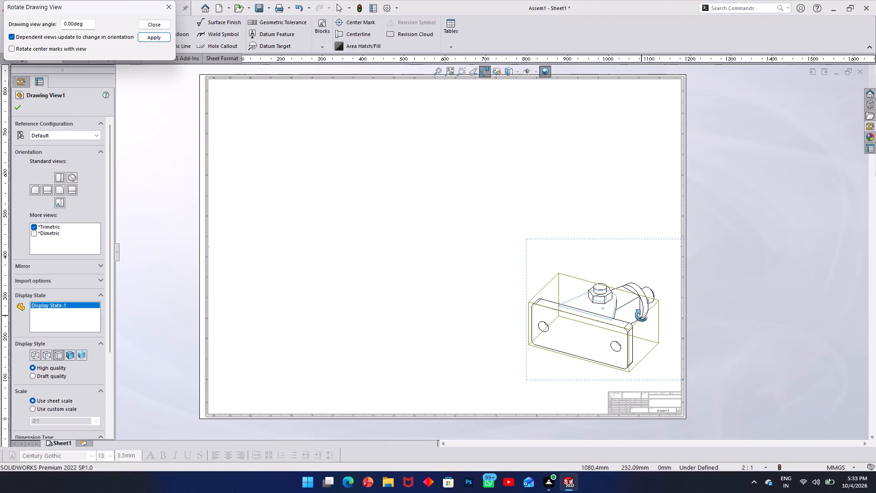
pyautogui.moveTo(642, 316); pyautogui.dragTo(621, 324)
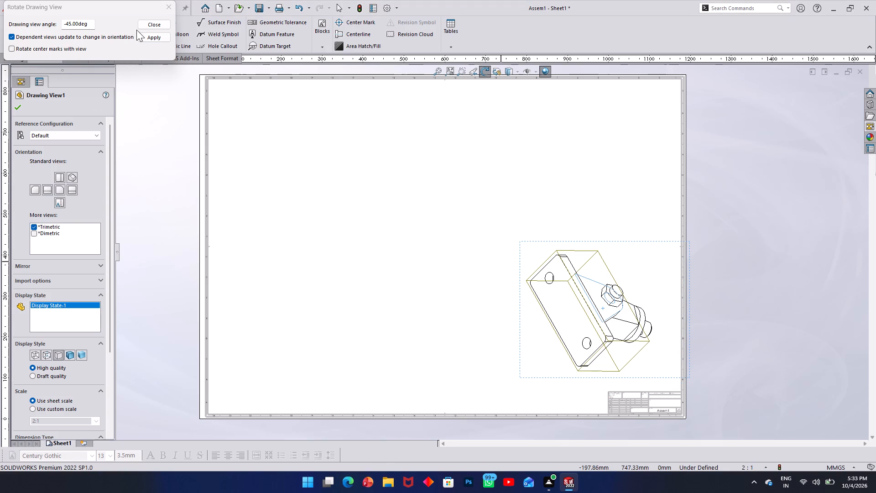
pyautogui.moveTo(625, 340); pyautogui.dragTo(646, 325)
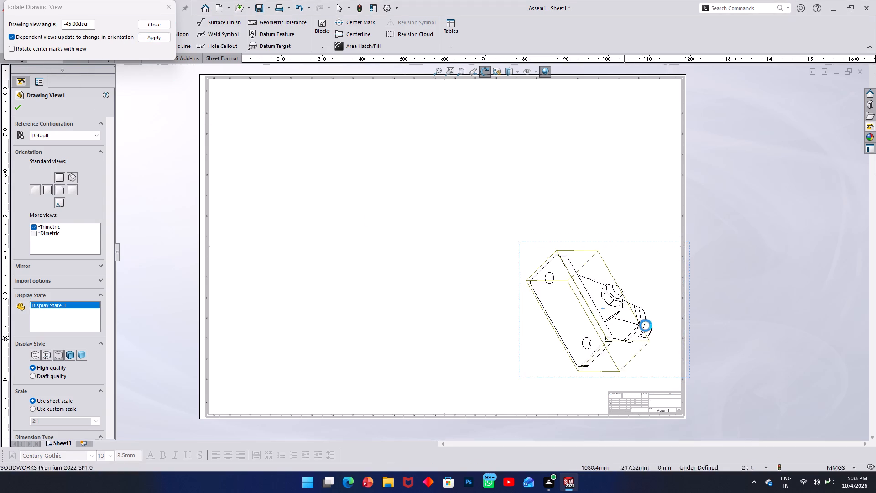
pyautogui.moveTo(646, 325); pyautogui.dragTo(658, 285)
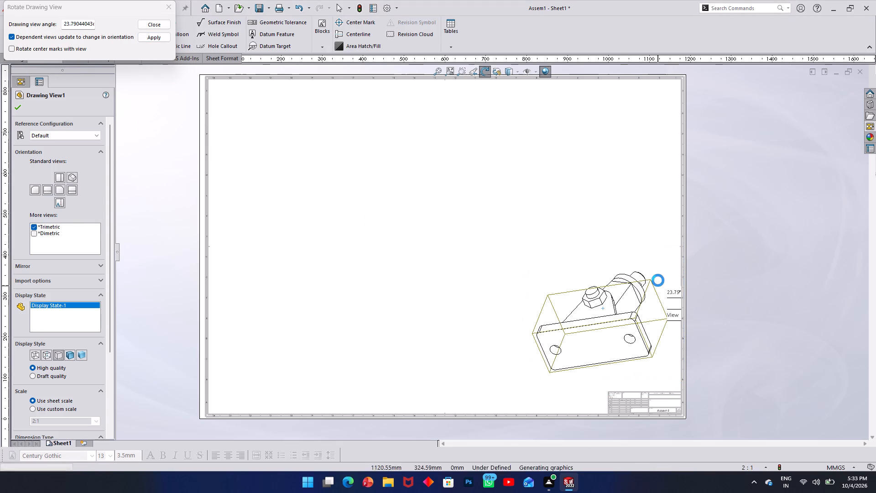
pyautogui.click(156, 33)
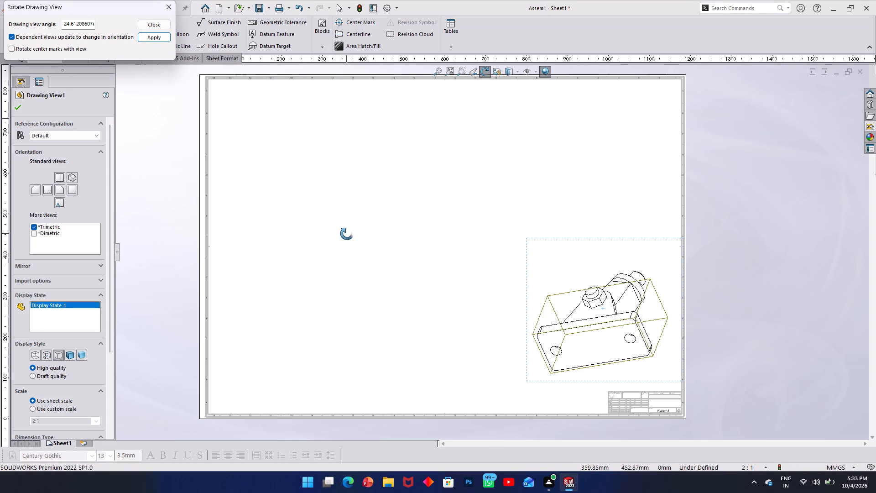
pyautogui.click(163, 25)
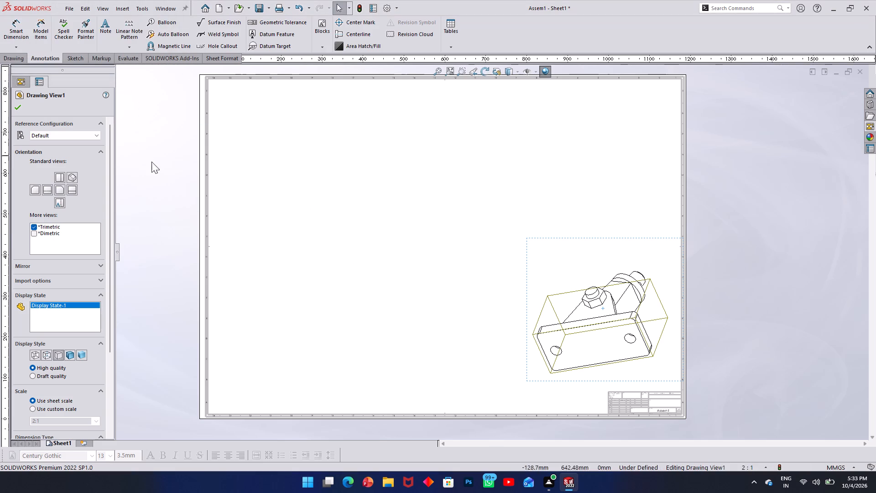
pyautogui.click(172, 167)
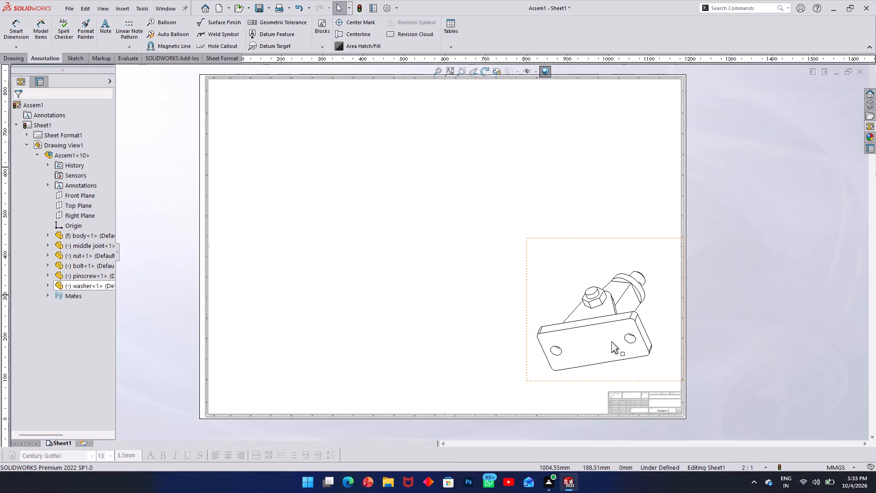
# Set the display style of the assembly's trimetric drawing view to Shaded.
pyautogui.click(611, 341)
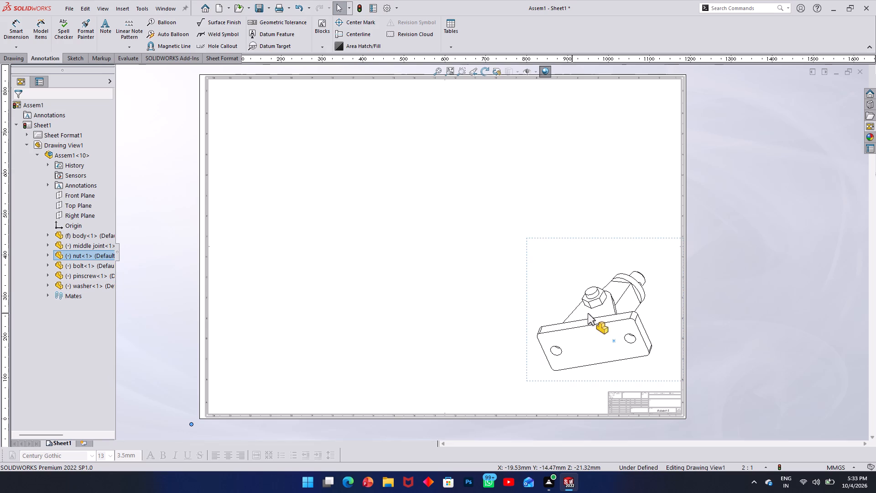
pyautogui.click(613, 312)
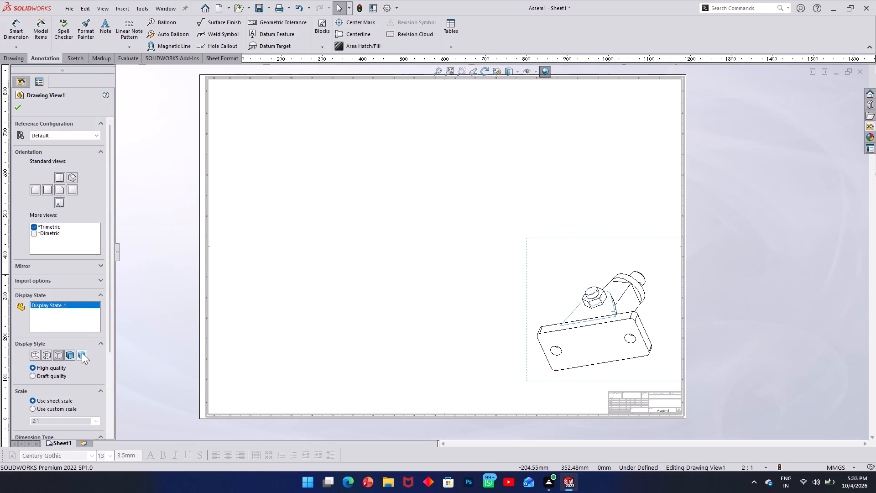
pyautogui.click(82, 352)
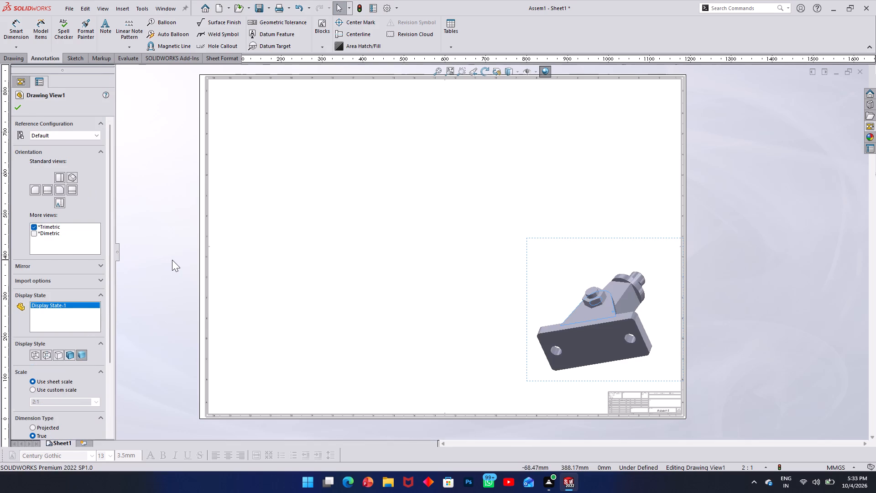
pyautogui.click(172, 260)
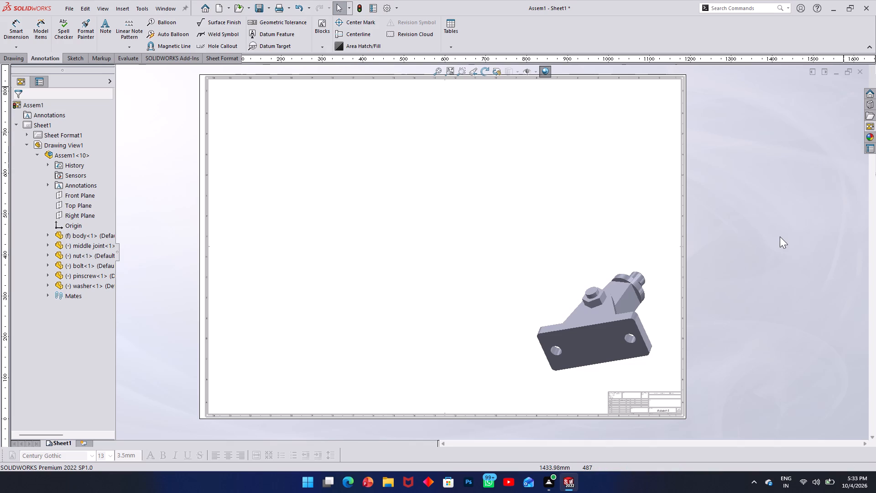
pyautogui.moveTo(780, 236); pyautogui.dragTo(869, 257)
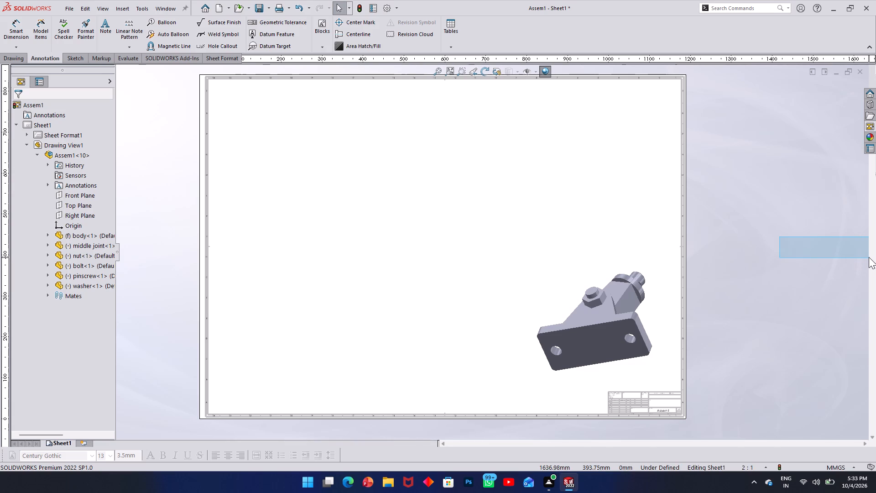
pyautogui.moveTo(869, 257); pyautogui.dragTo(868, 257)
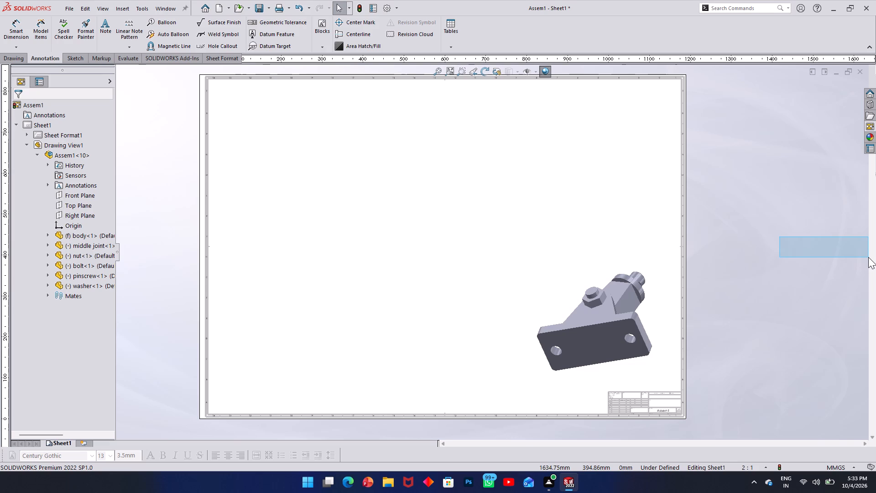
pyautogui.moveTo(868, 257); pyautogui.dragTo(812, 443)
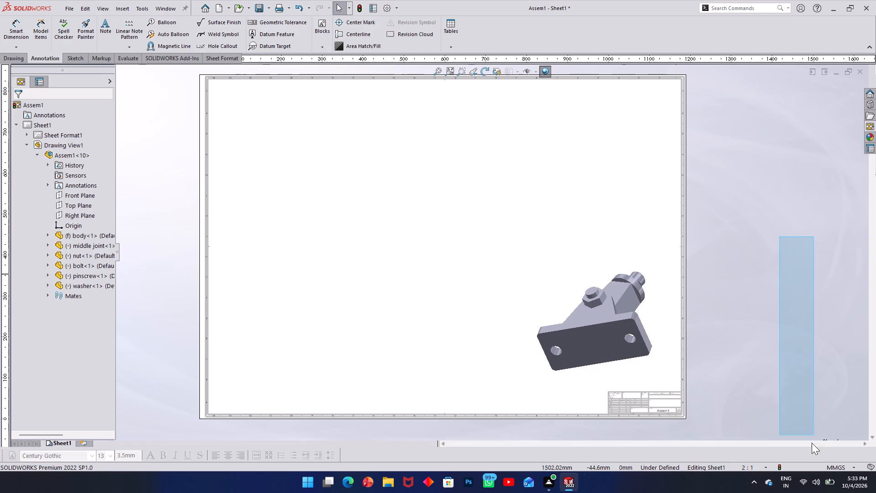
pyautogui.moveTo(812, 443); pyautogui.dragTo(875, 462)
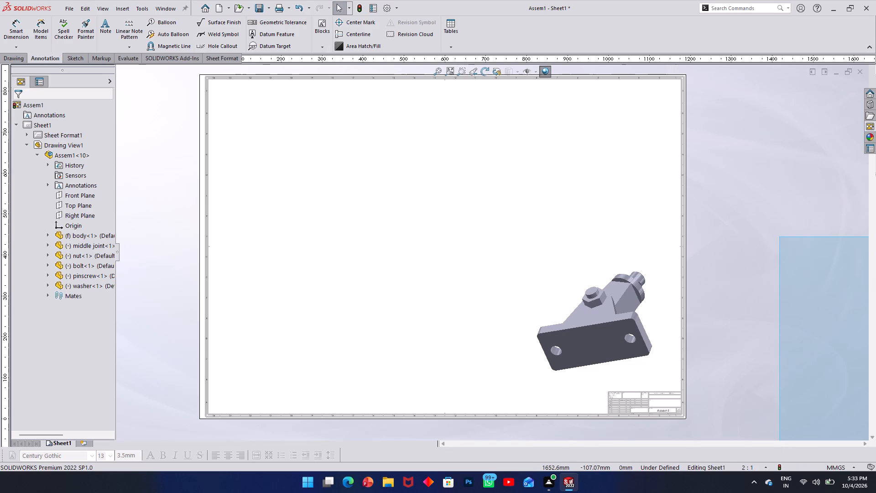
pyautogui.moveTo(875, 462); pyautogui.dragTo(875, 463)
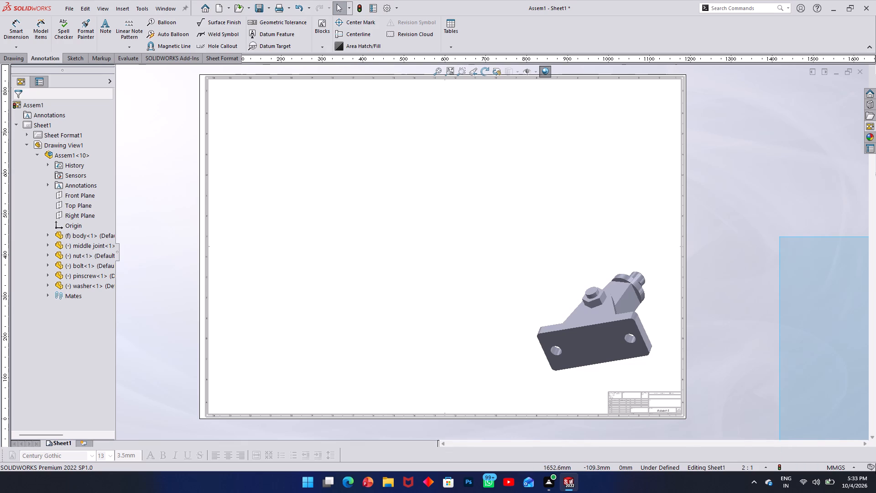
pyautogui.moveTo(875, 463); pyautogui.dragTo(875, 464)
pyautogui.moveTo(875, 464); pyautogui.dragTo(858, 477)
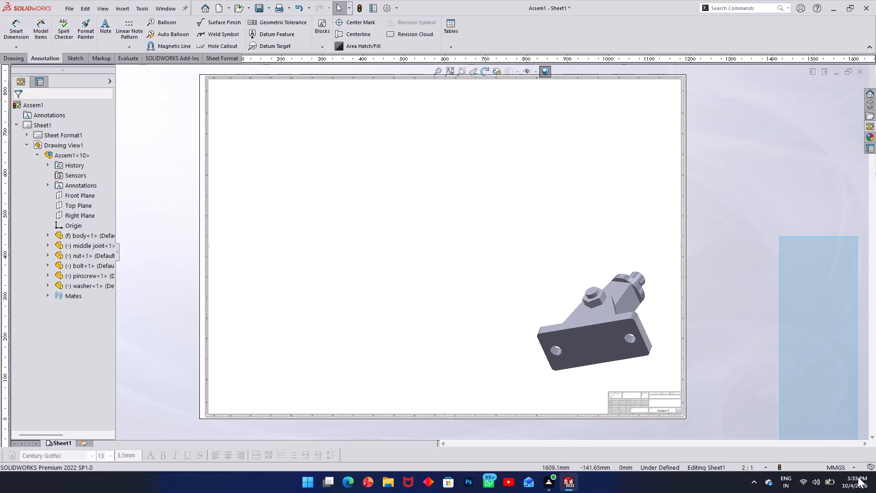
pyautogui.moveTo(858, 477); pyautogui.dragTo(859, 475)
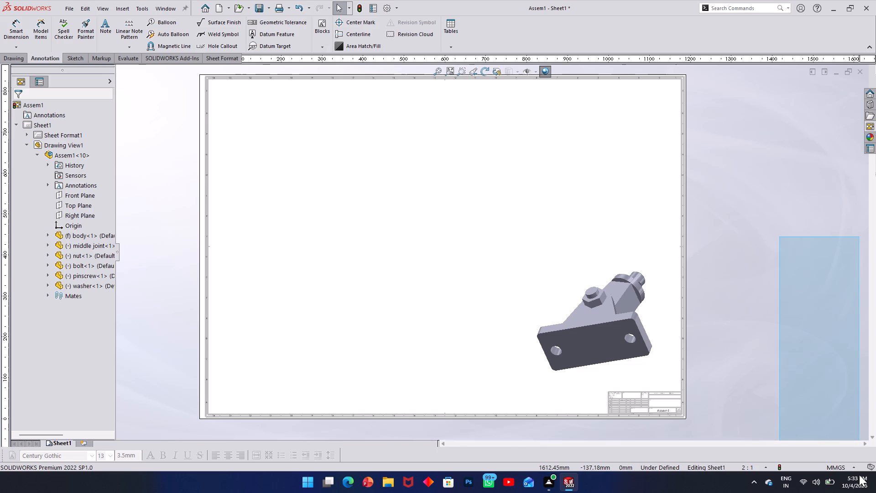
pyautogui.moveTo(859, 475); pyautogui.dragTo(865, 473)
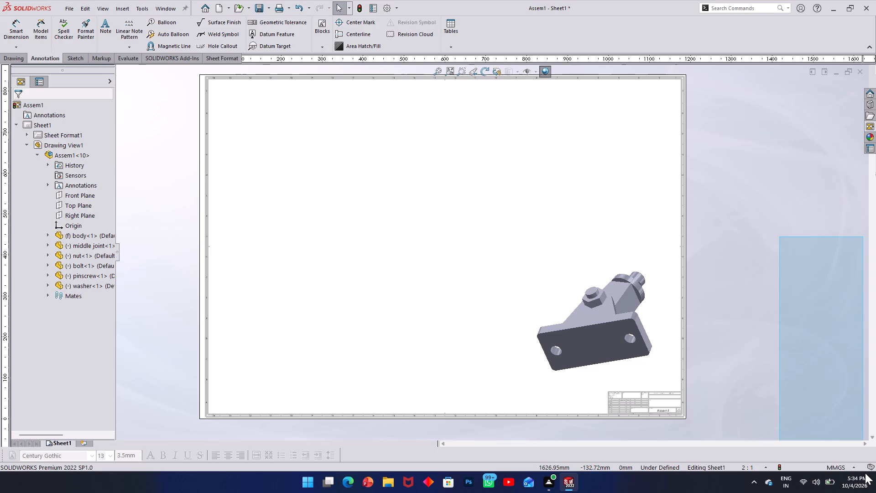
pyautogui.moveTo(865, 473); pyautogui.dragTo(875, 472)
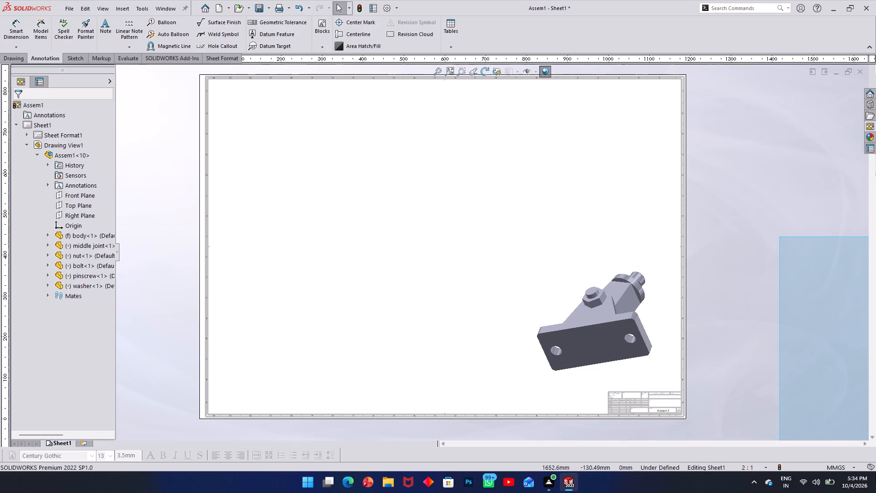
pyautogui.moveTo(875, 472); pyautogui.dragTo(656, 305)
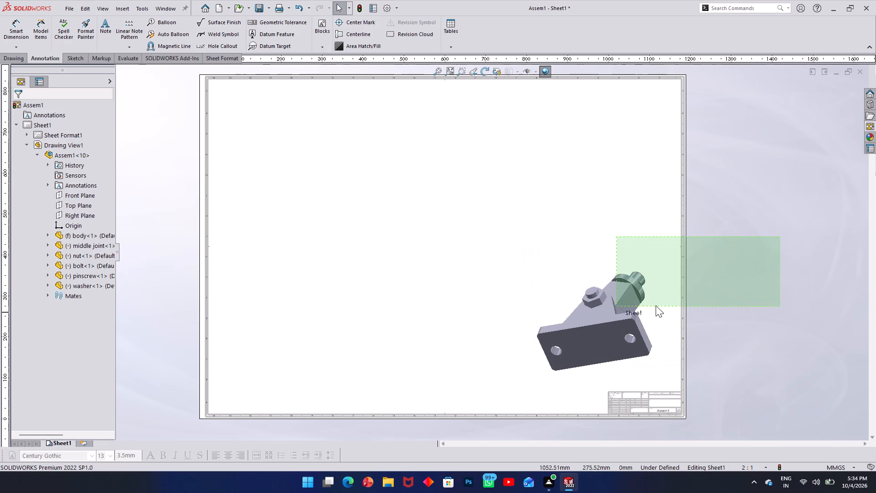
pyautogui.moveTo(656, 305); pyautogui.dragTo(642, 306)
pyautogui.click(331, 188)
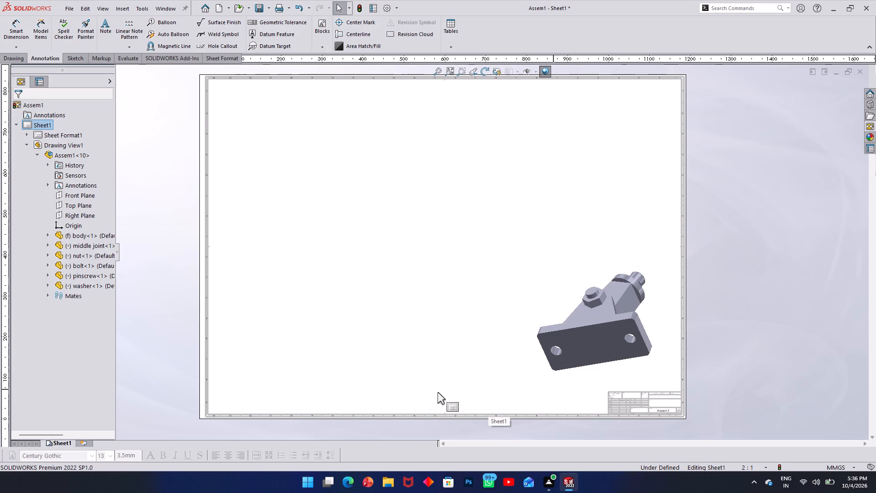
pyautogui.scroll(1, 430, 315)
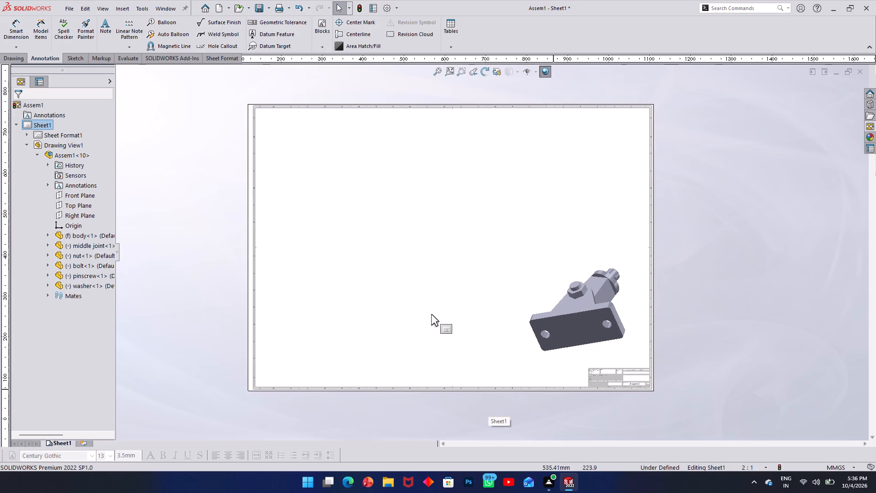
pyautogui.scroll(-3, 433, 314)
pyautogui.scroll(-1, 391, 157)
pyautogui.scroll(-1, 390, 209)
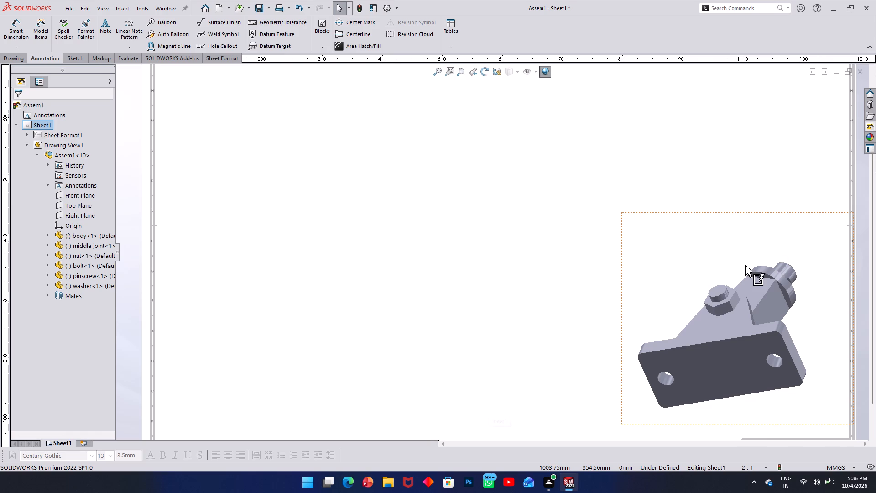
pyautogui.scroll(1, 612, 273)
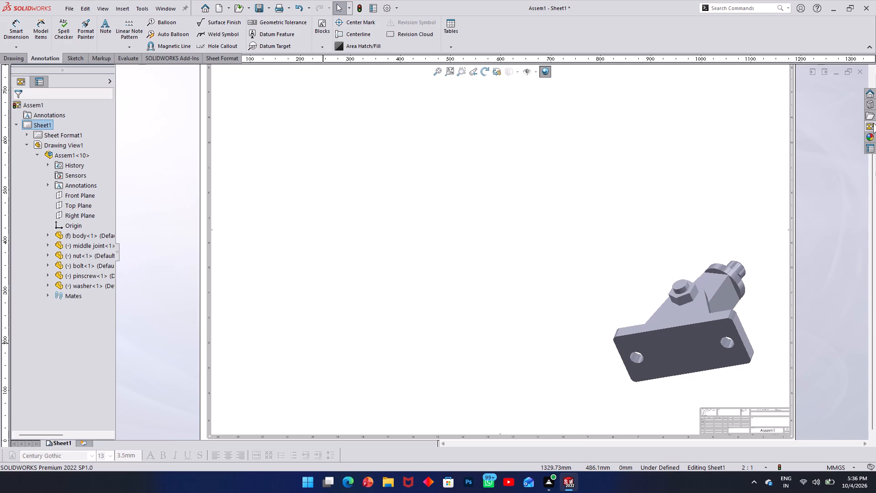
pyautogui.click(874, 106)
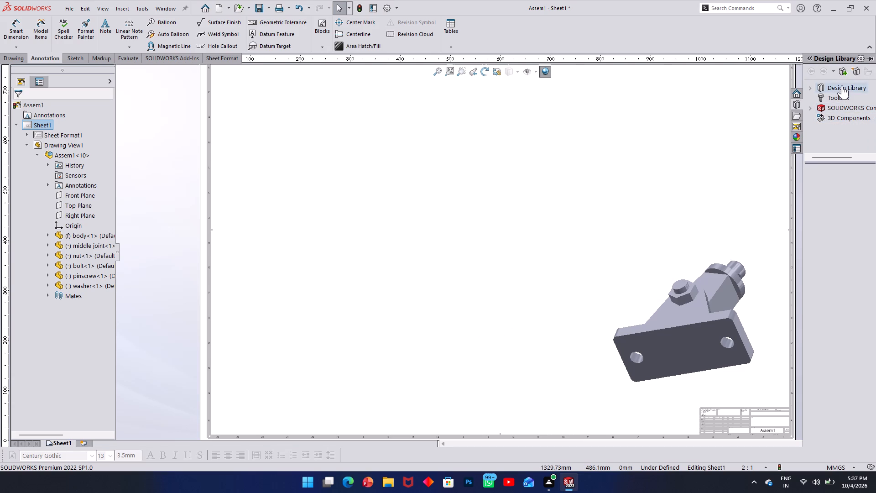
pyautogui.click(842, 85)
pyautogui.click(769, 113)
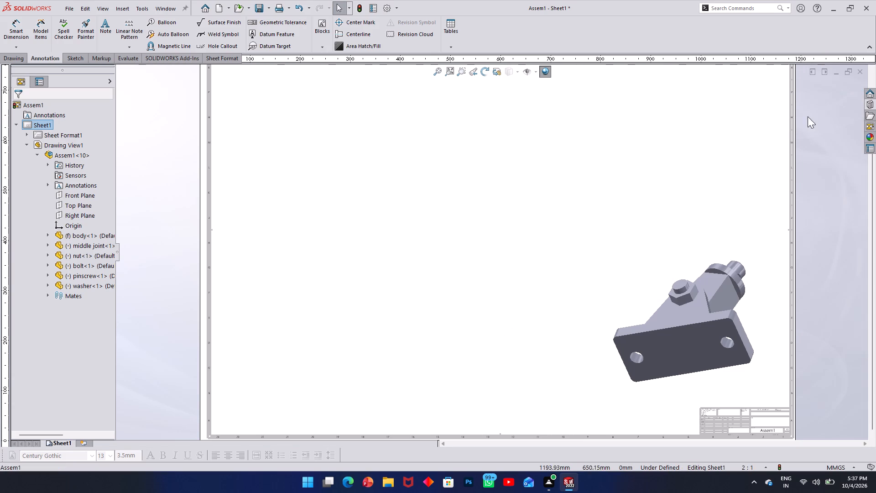
# Place the body part's Back view near the sheet's upper-left corner and add its projected view directly below.
pyautogui.click(867, 128)
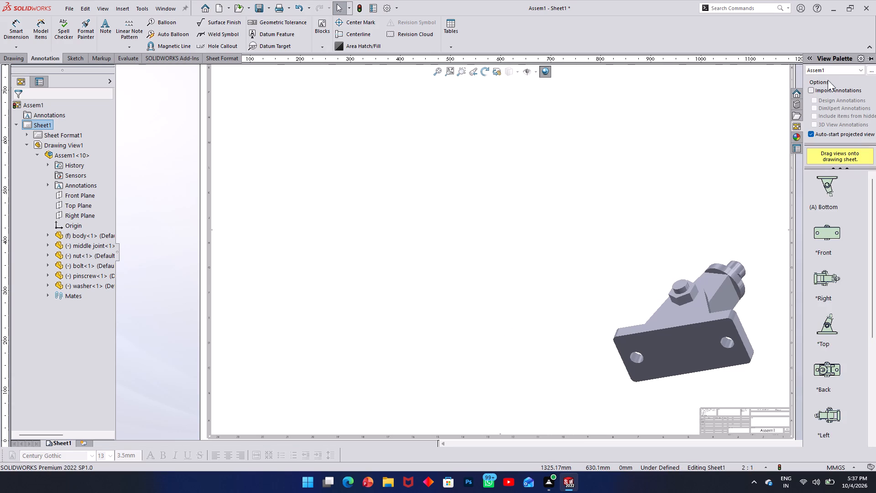
pyautogui.click(835, 73)
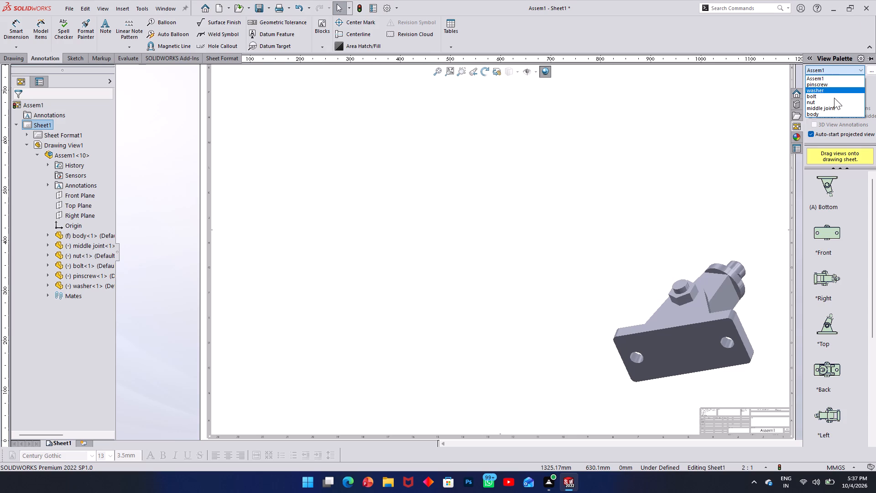
pyautogui.scroll(-2, 834, 98)
pyautogui.click(828, 115)
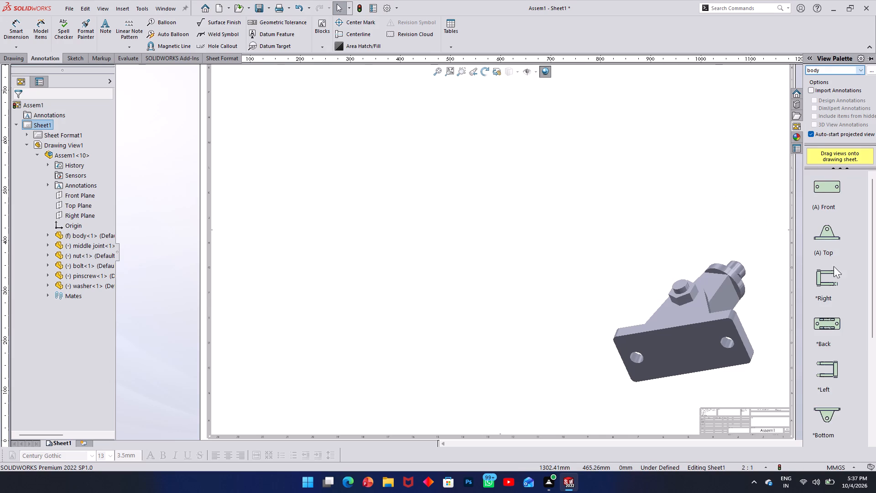
pyautogui.click(834, 322)
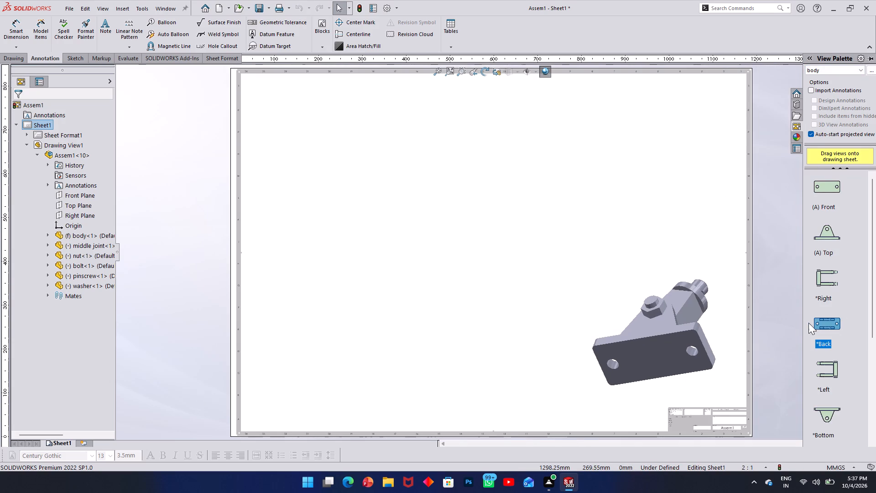
pyautogui.moveTo(820, 323); pyautogui.dragTo(344, 120)
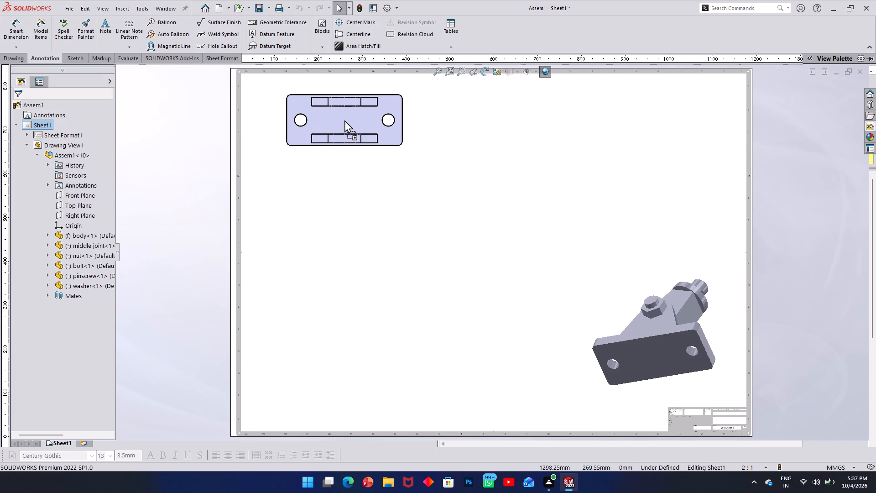
pyautogui.moveTo(344, 120); pyautogui.dragTo(344, 120)
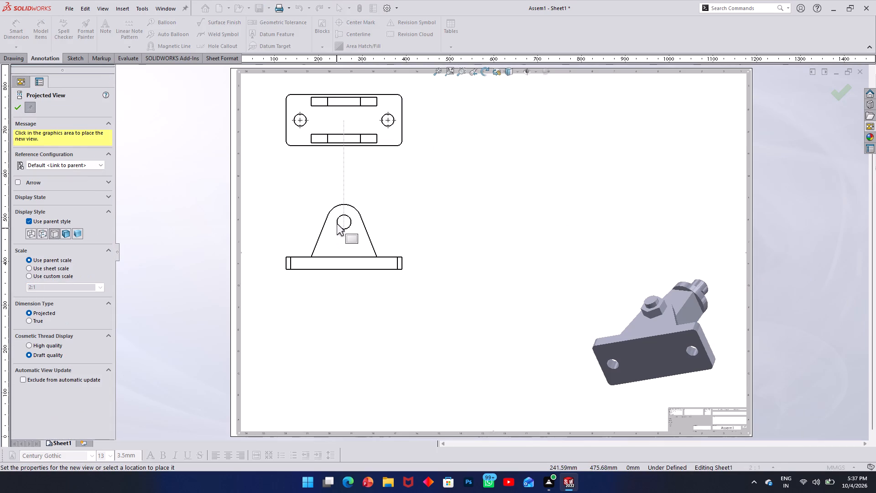
pyautogui.click(336, 208)
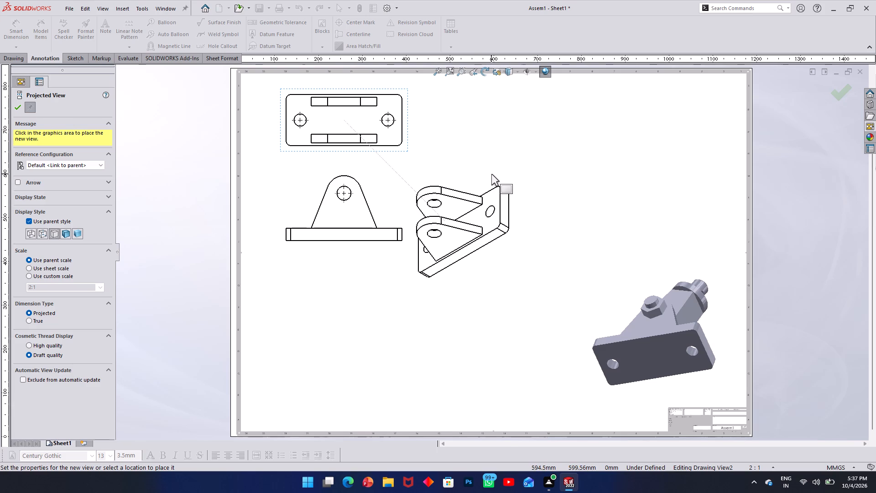
pyautogui.press('Escape')
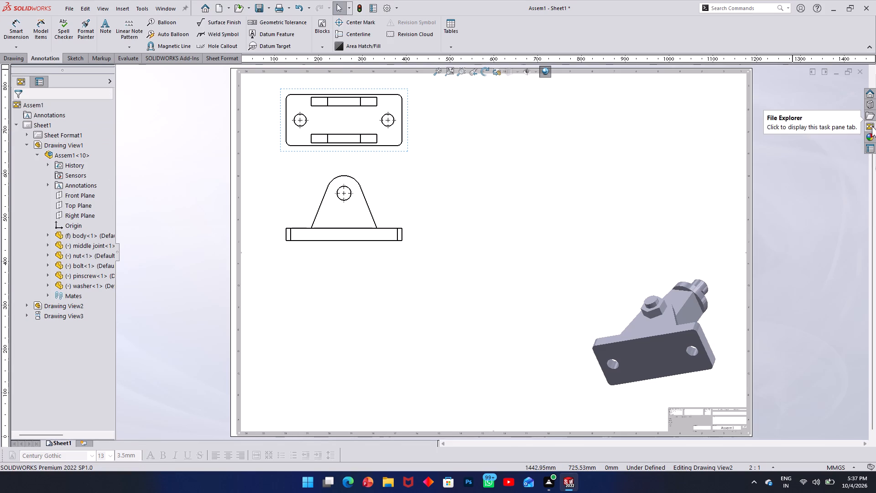
# Place the middle joint part's Front view on the sheet below the body's projected view, offset toward the sheet's left edge.
pyautogui.click(872, 128)
pyautogui.click(845, 68)
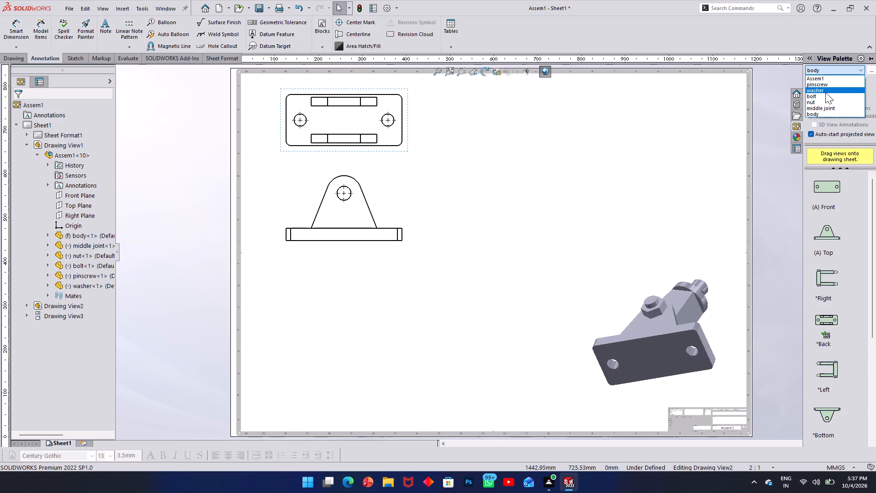
pyautogui.click(827, 105)
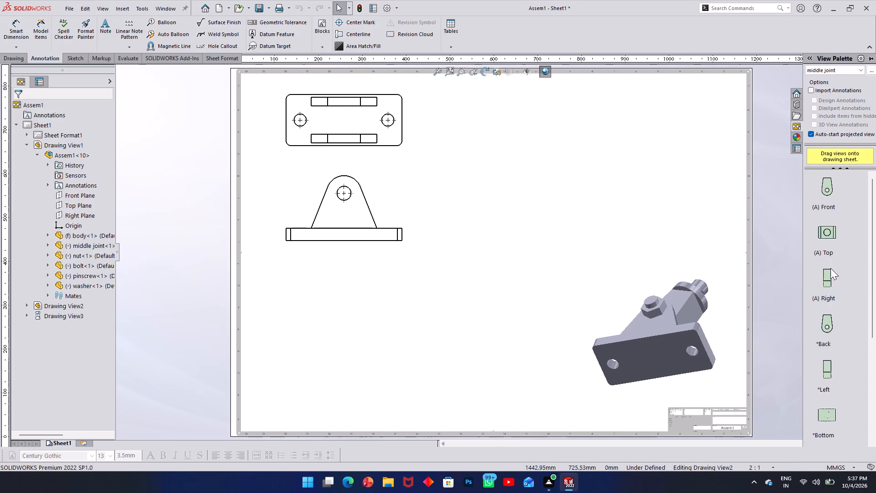
pyautogui.click(829, 193)
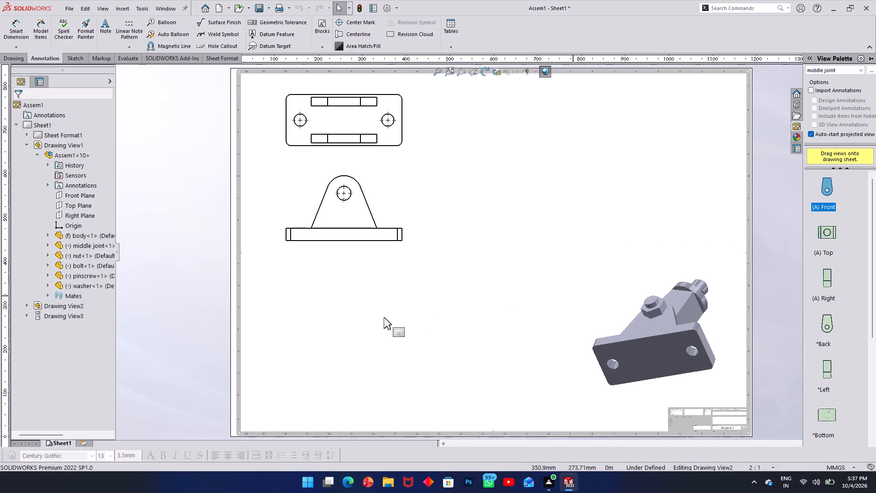
pyautogui.moveTo(828, 181); pyautogui.dragTo(336, 314)
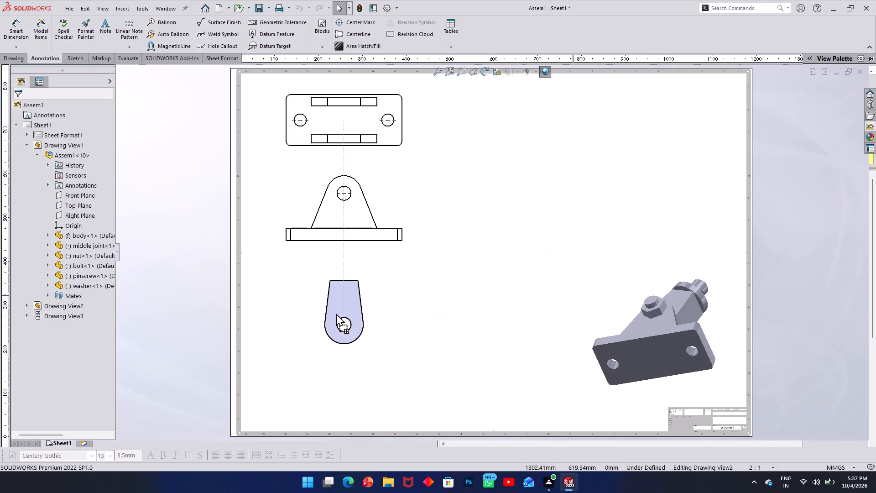
pyautogui.moveTo(336, 314); pyautogui.dragTo(318, 304)
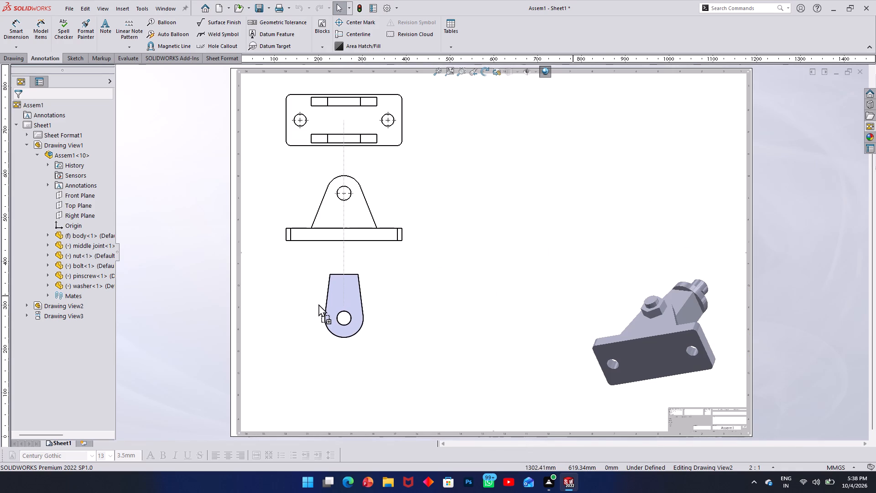
pyautogui.moveTo(318, 304); pyautogui.dragTo(248, 300)
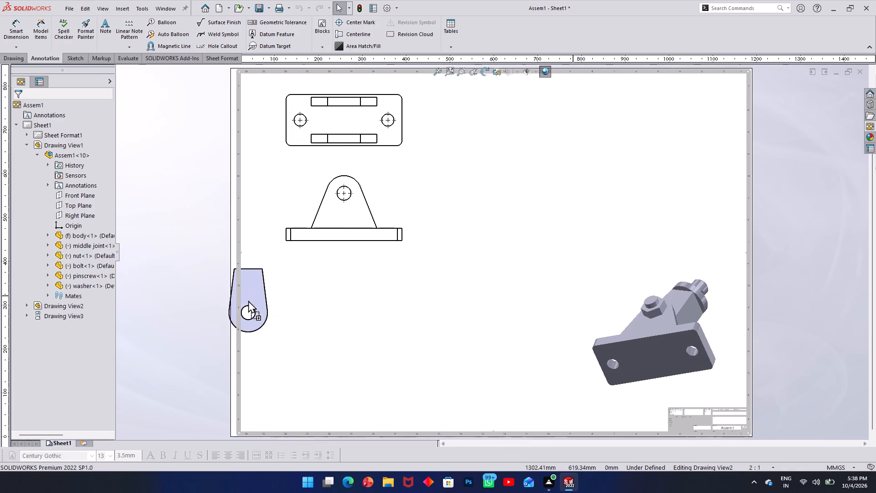
pyautogui.moveTo(248, 300); pyautogui.dragTo(307, 299)
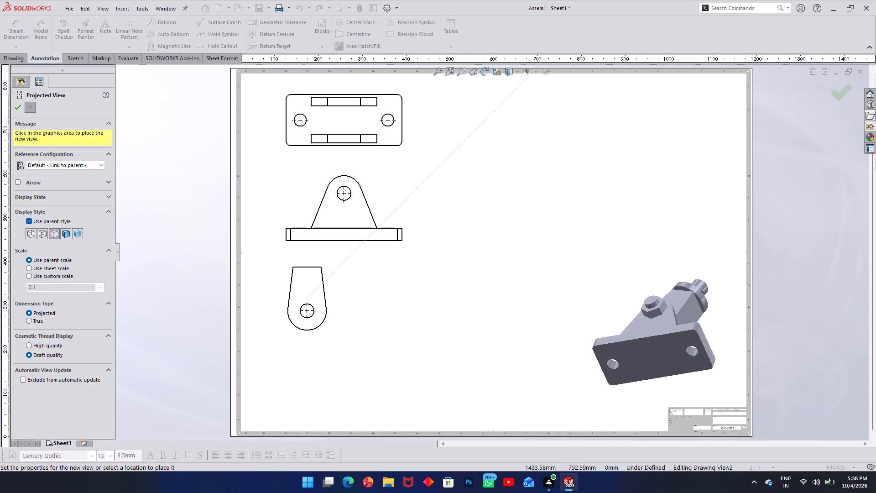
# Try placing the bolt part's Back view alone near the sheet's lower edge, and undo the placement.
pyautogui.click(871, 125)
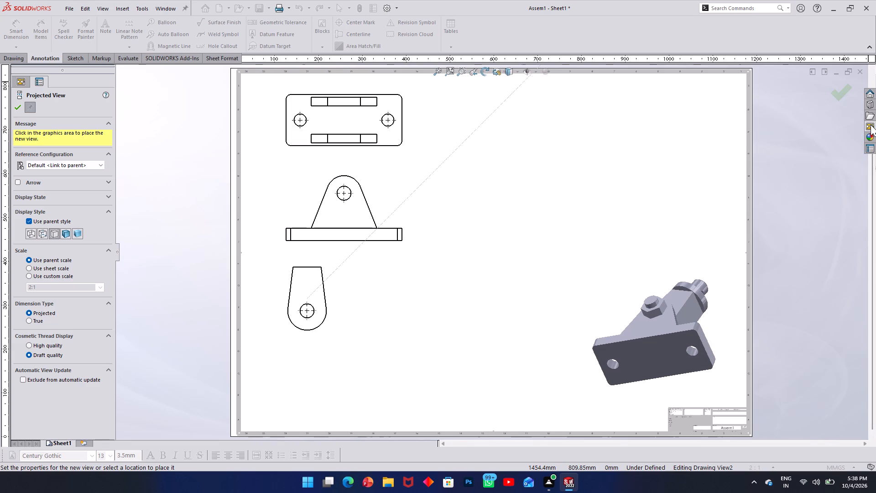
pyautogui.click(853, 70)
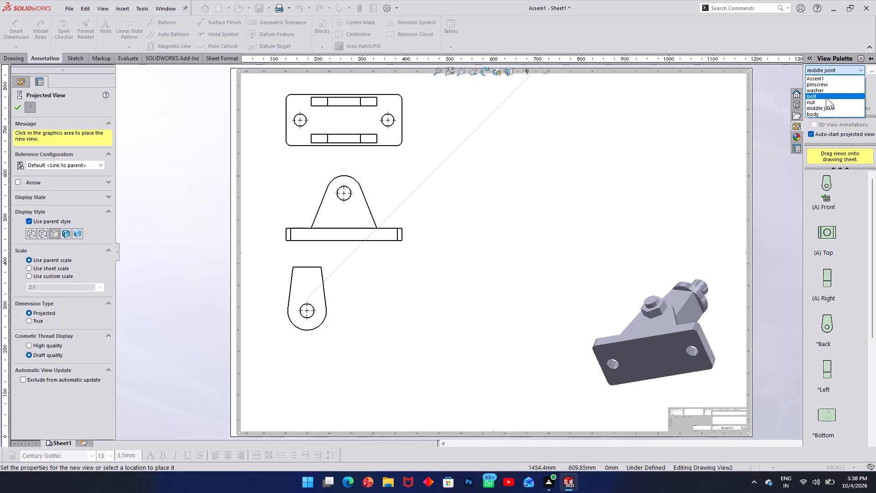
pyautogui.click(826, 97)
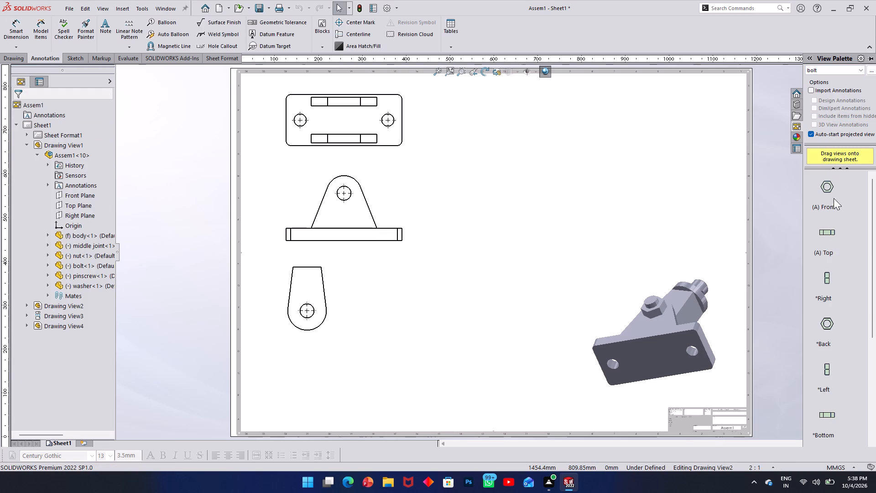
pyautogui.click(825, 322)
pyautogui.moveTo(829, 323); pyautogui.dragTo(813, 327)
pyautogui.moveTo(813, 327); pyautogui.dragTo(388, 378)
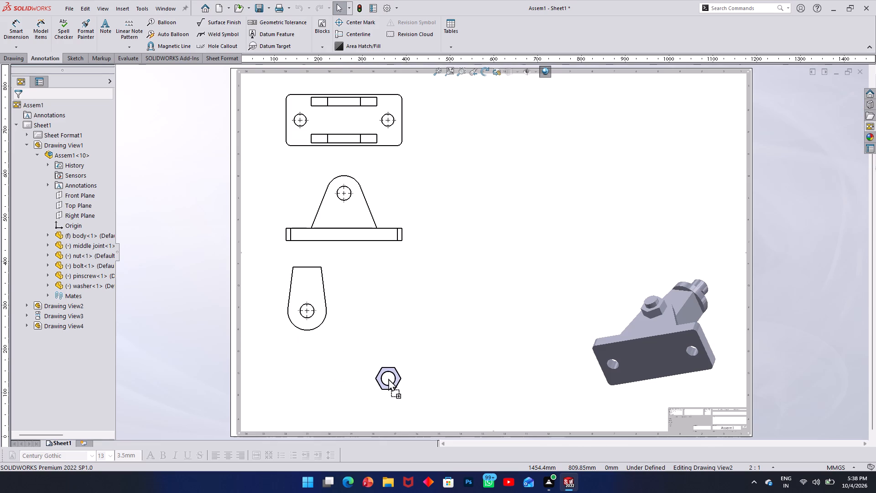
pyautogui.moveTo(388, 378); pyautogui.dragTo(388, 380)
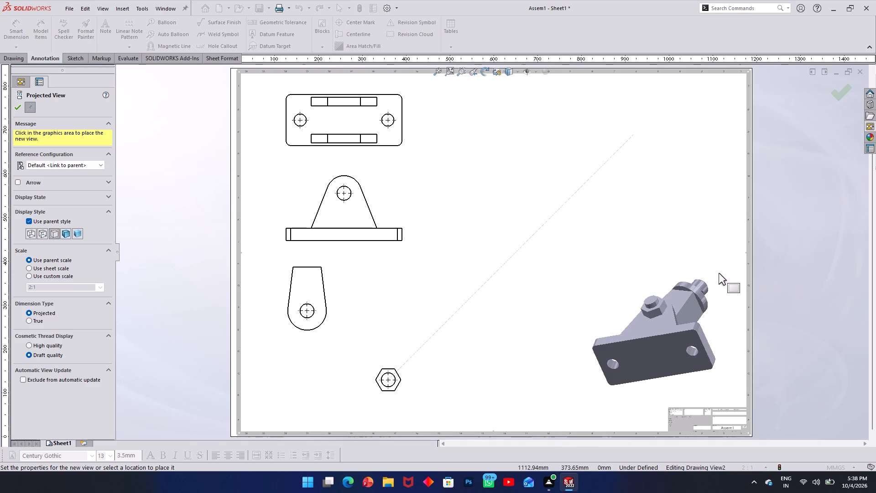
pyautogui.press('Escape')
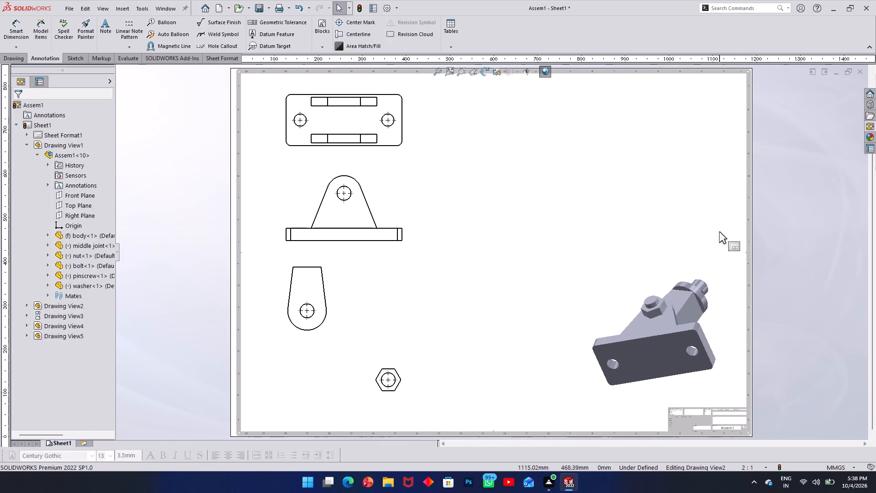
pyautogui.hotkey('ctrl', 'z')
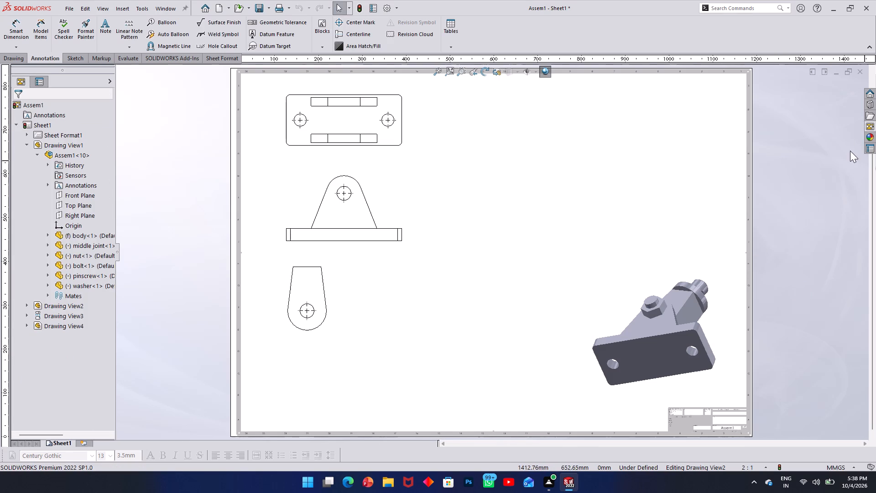
# Place the nut part's Left view below the middle joint view and add its projected end view directly to the right.
pyautogui.click(850, 152)
pyautogui.click(868, 129)
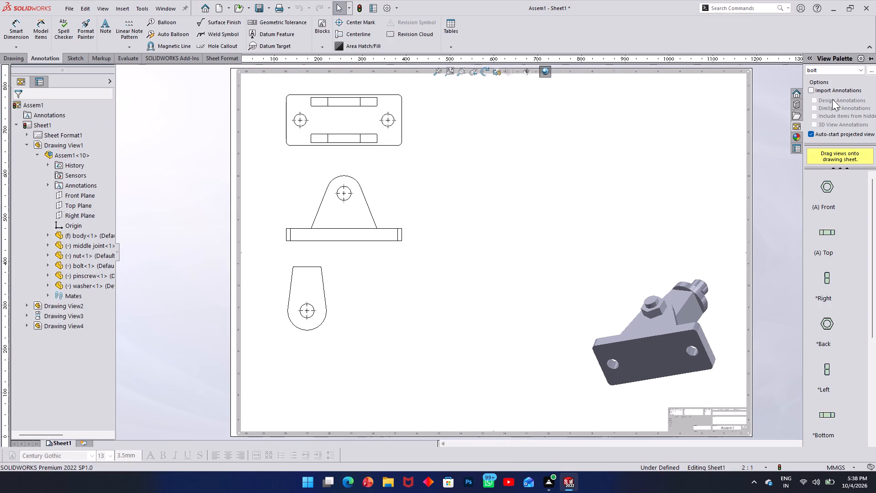
pyautogui.click(830, 68)
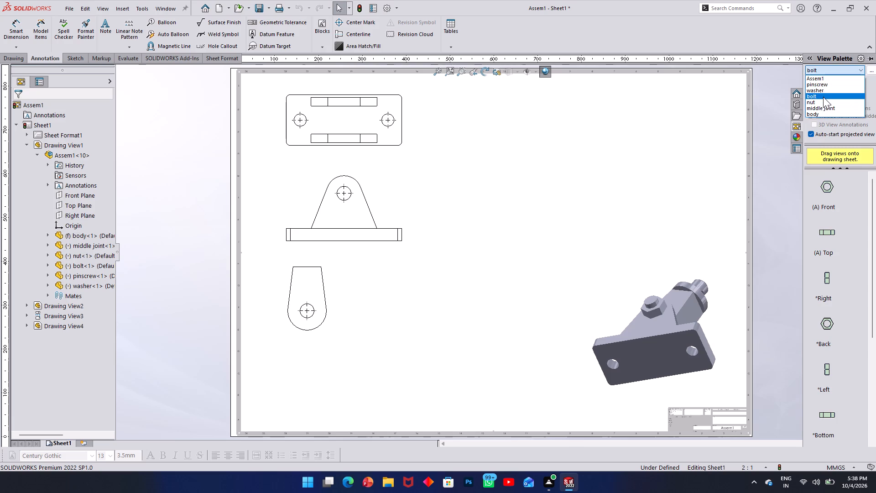
pyautogui.click(823, 100)
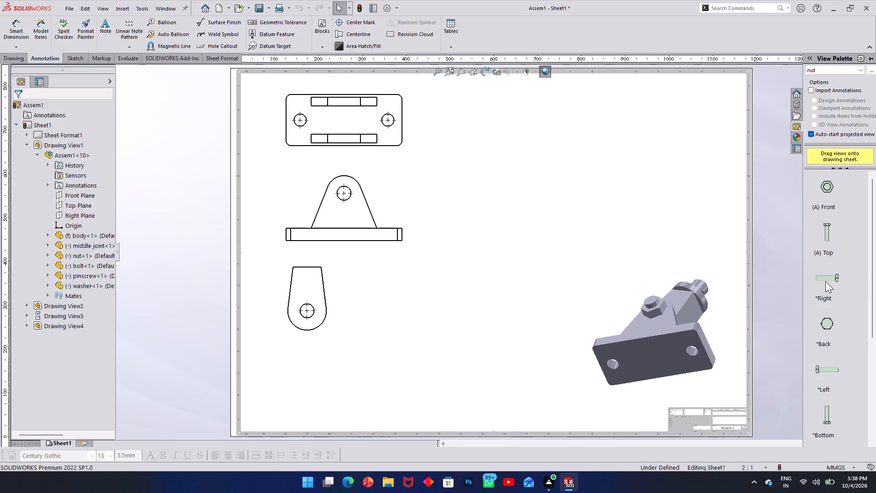
pyautogui.click(825, 370)
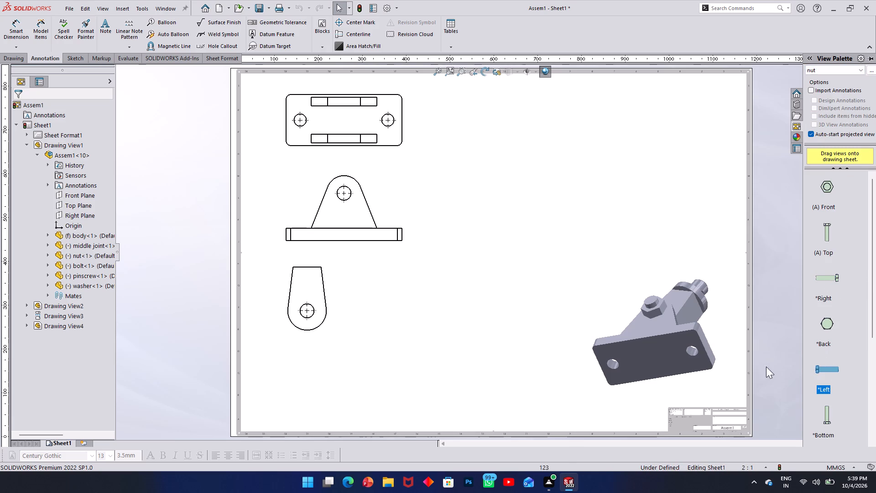
pyautogui.moveTo(819, 371); pyautogui.dragTo(55, 293)
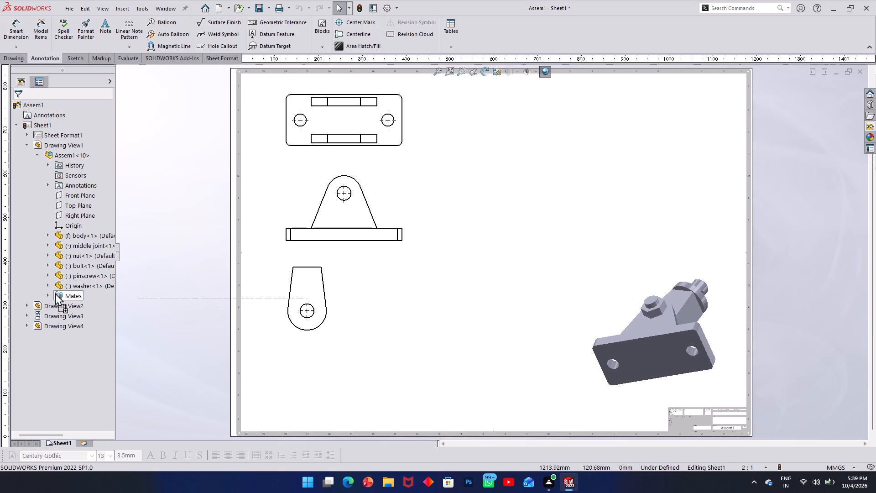
pyautogui.moveTo(55, 293); pyautogui.dragTo(326, 387)
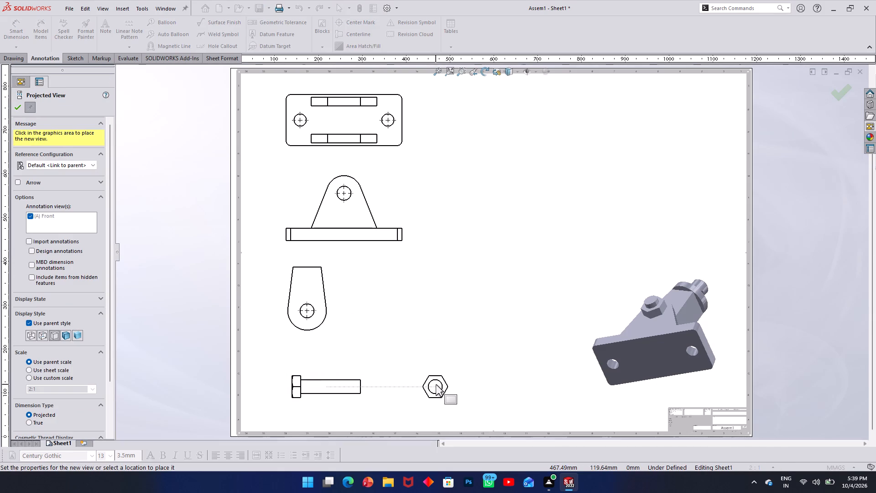
pyautogui.click(394, 383)
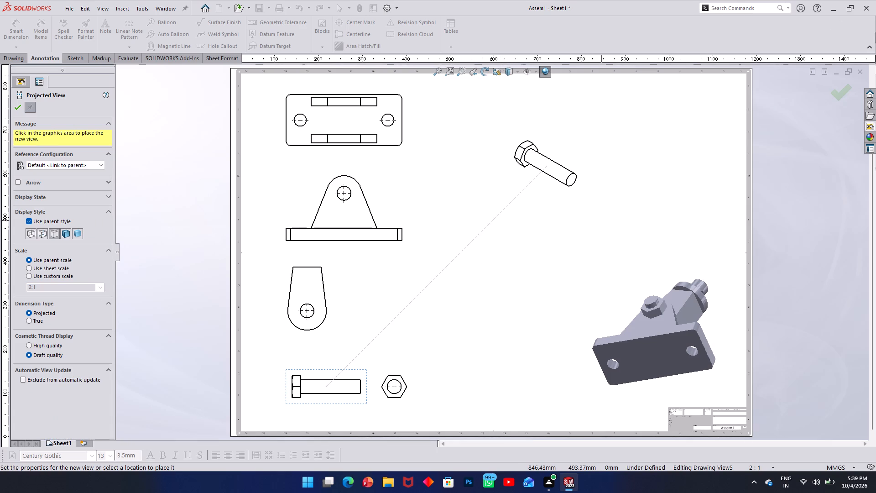
pyautogui.press('Escape')
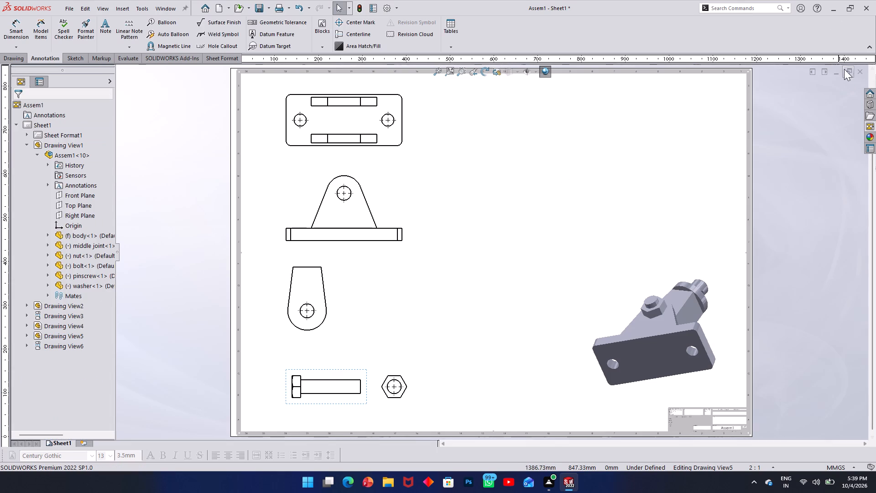
# Place the bolt part's Front view to the right of the nut part's views, aligned in the same row, without projected views.
pyautogui.click(871, 126)
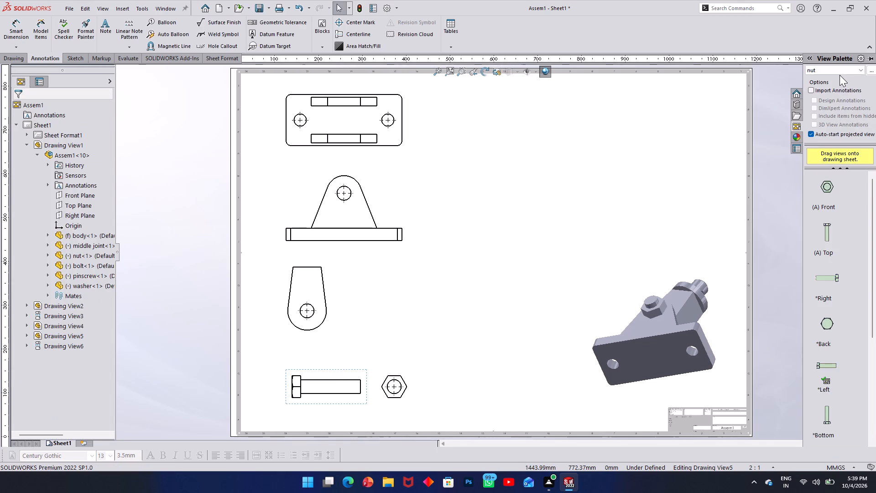
pyautogui.click(839, 75)
pyautogui.click(839, 72)
pyautogui.click(834, 94)
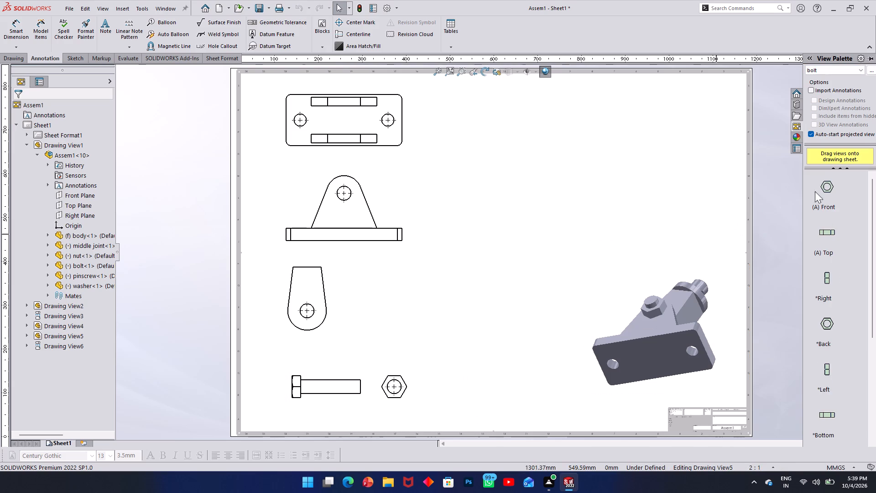
pyautogui.moveTo(826, 184); pyautogui.dragTo(464, 359)
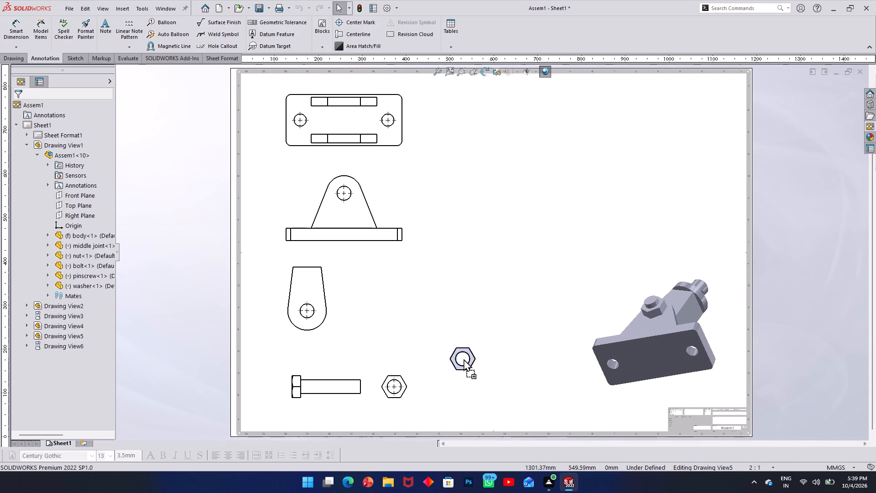
pyautogui.moveTo(464, 359); pyautogui.dragTo(474, 401)
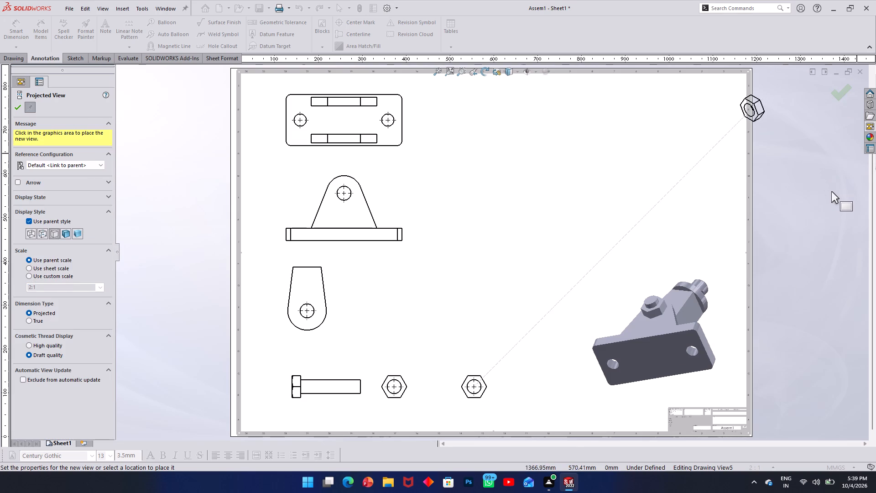
pyautogui.press('`')
pyautogui.press('`')
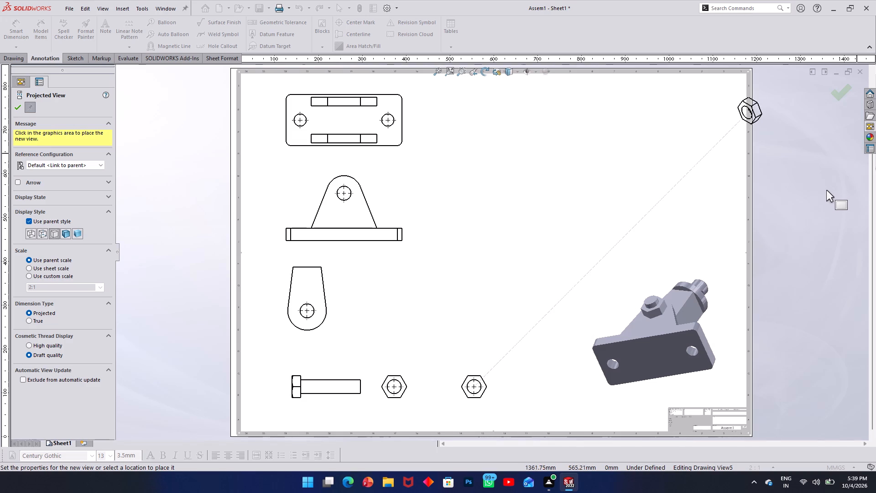
pyautogui.press('Escape')
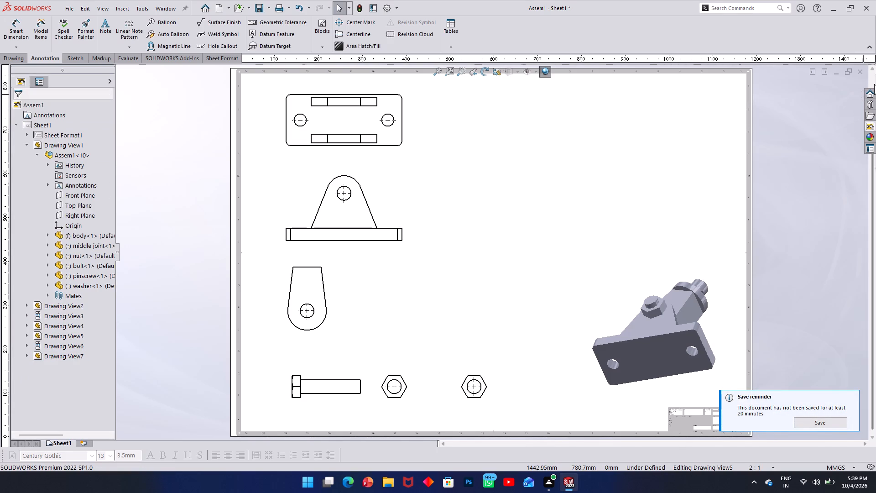
# Place the assembly's Top view near the sheet's upper edge, to the right of the body's views.
pyautogui.click(870, 123)
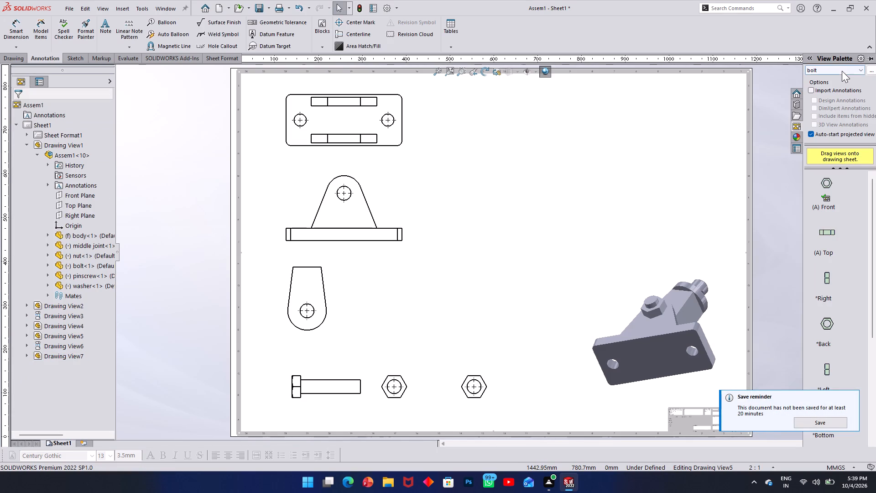
pyautogui.click(842, 70)
pyautogui.click(833, 77)
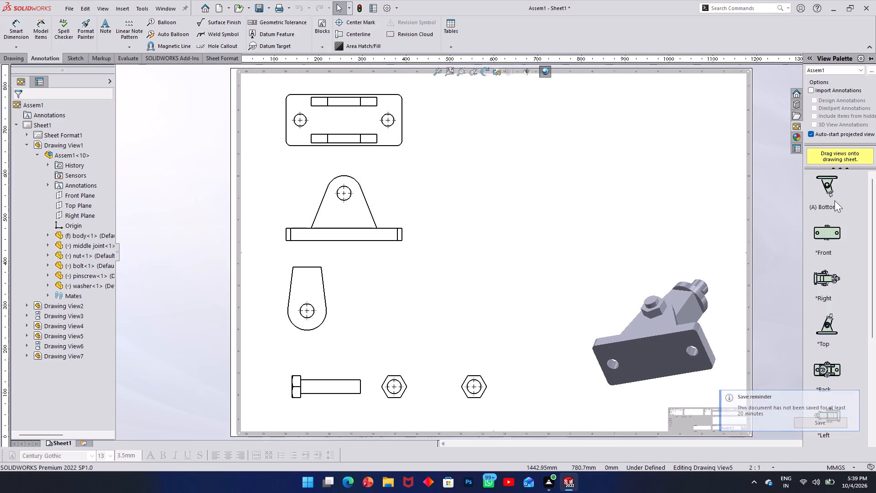
pyautogui.click(828, 330)
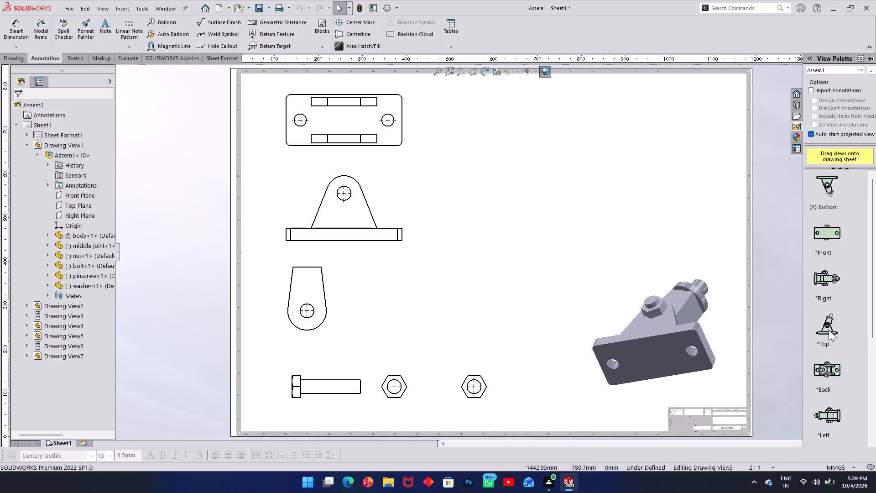
pyautogui.moveTo(829, 330); pyautogui.dragTo(377, 124)
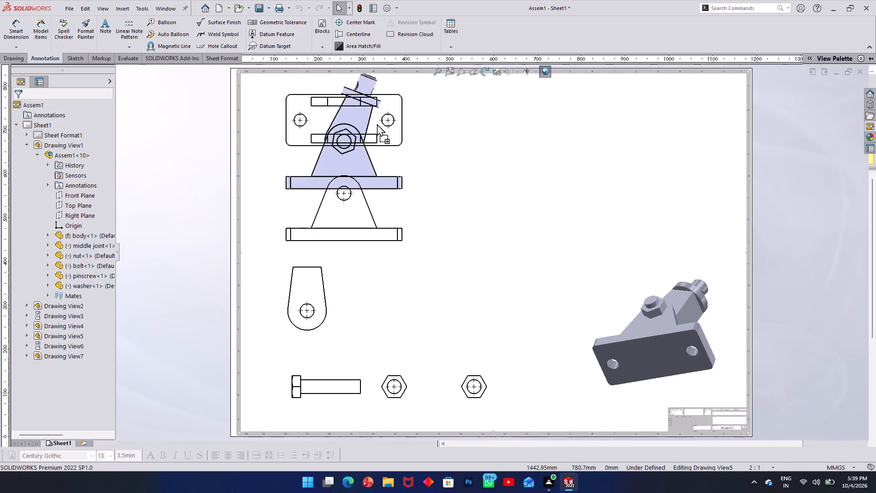
pyautogui.moveTo(377, 124); pyautogui.dragTo(512, 132)
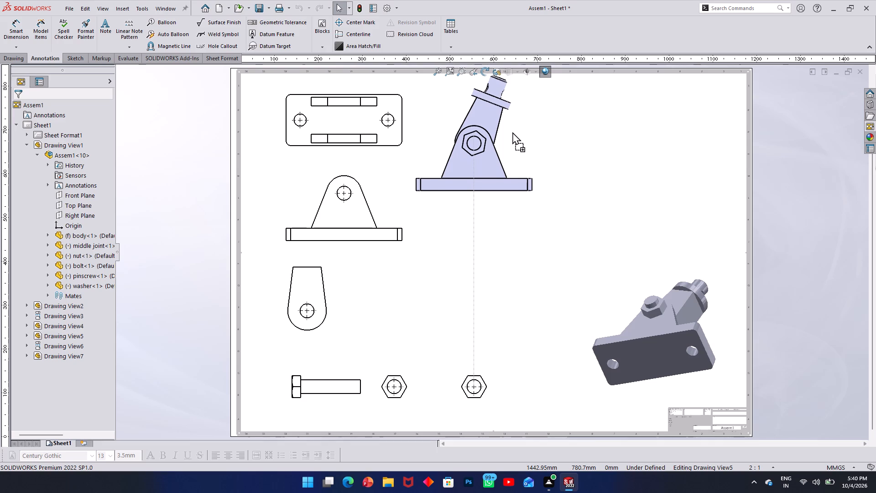
pyautogui.moveTo(512, 132); pyautogui.dragTo(511, 135)
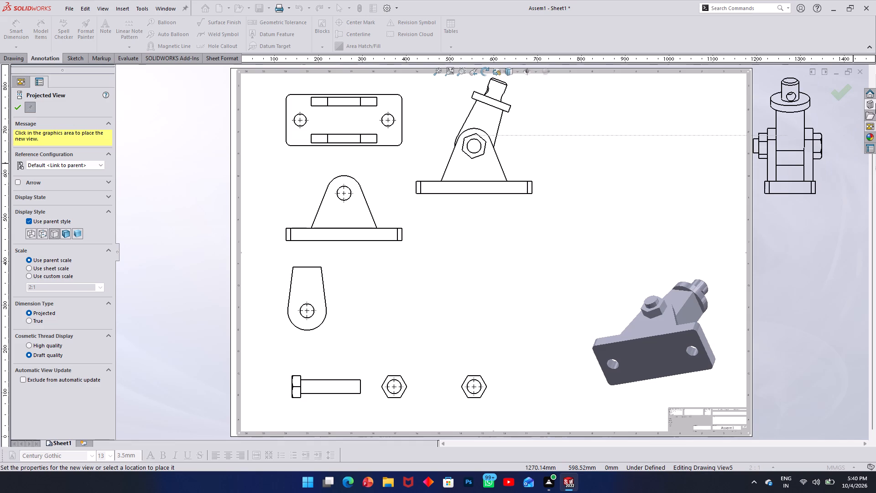
# Place the washer part's Front view below the assembly's Top view, right of the middle joint view and above the nut-and-bolt row.
pyautogui.click(871, 126)
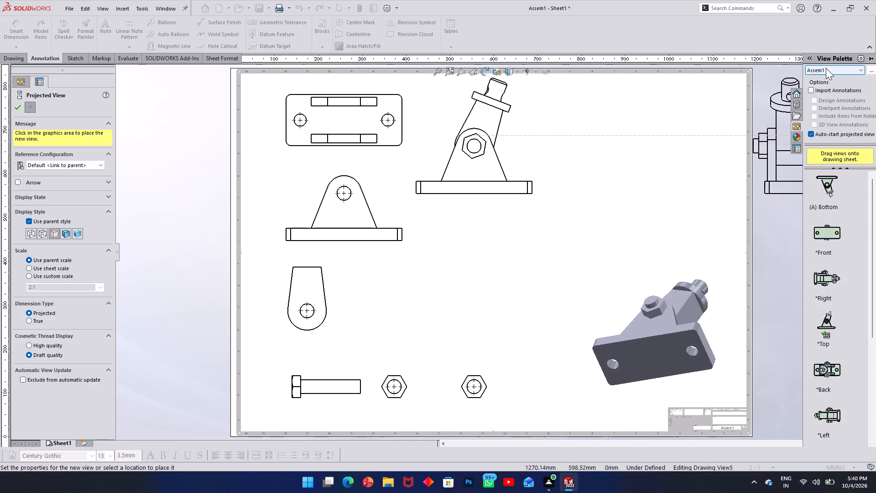
pyautogui.click(826, 68)
pyautogui.click(819, 91)
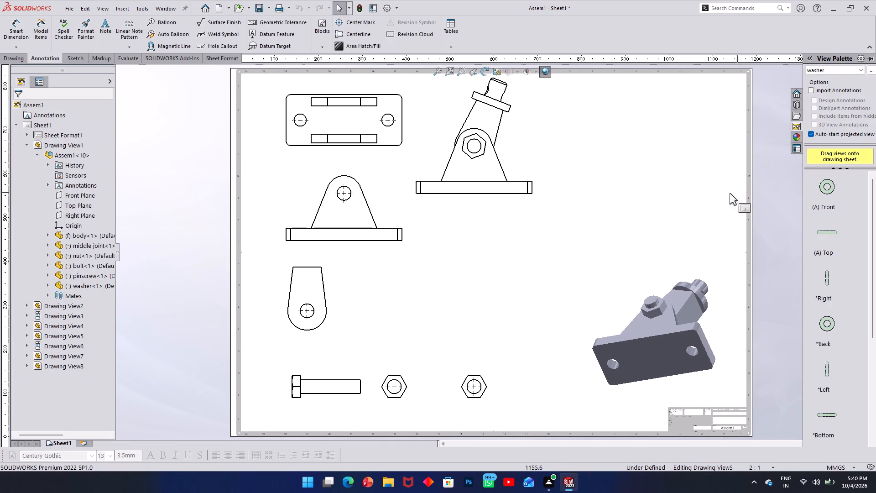
pyautogui.click(827, 192)
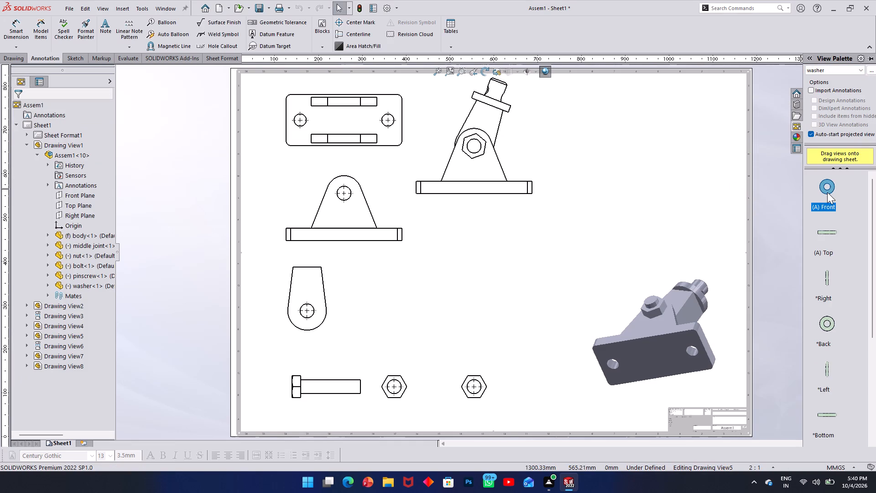
pyautogui.moveTo(827, 191); pyautogui.dragTo(489, 272)
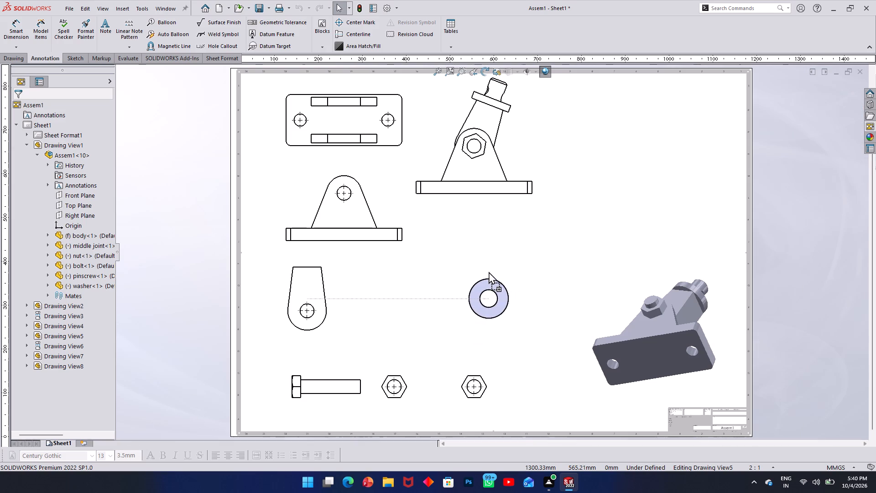
pyautogui.moveTo(489, 272); pyautogui.dragTo(444, 299)
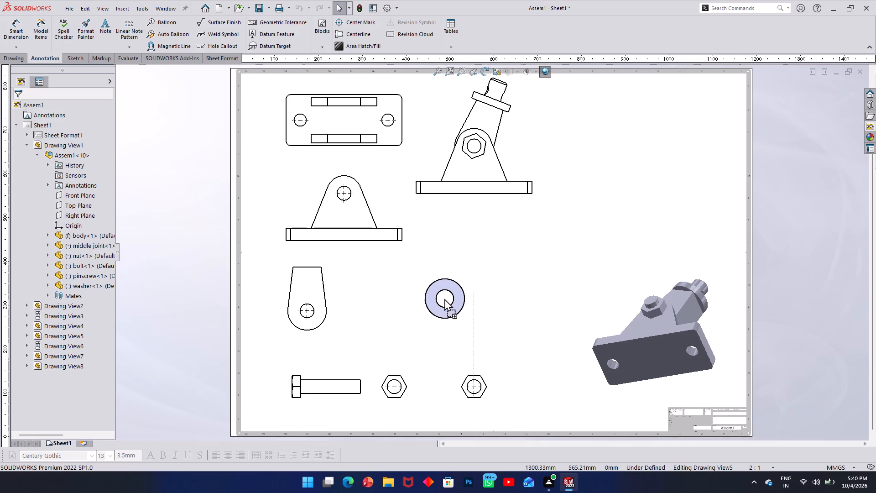
pyautogui.moveTo(444, 299); pyautogui.dragTo(465, 299)
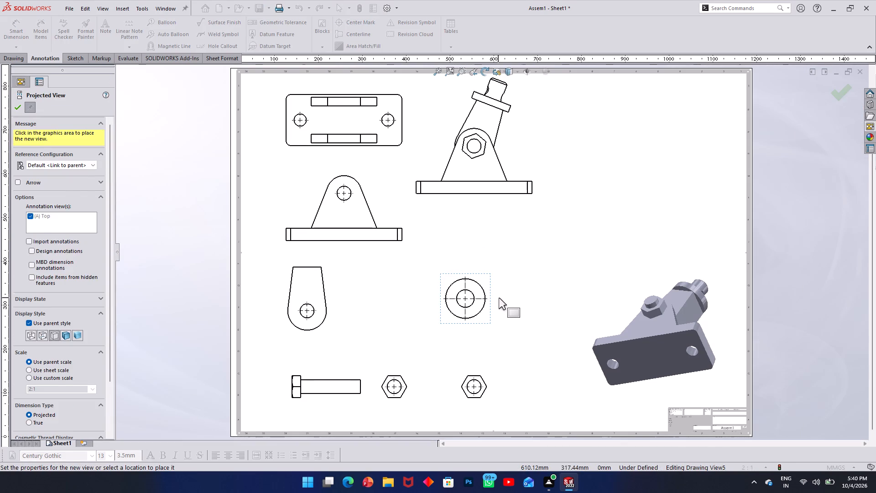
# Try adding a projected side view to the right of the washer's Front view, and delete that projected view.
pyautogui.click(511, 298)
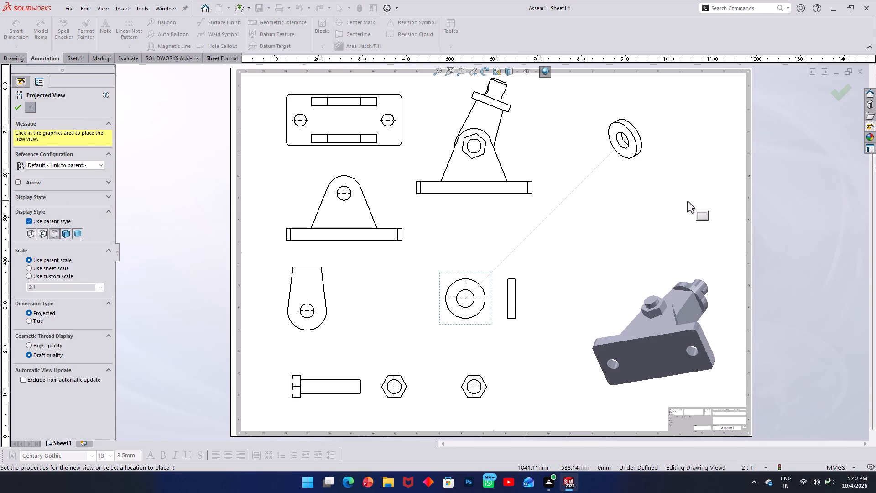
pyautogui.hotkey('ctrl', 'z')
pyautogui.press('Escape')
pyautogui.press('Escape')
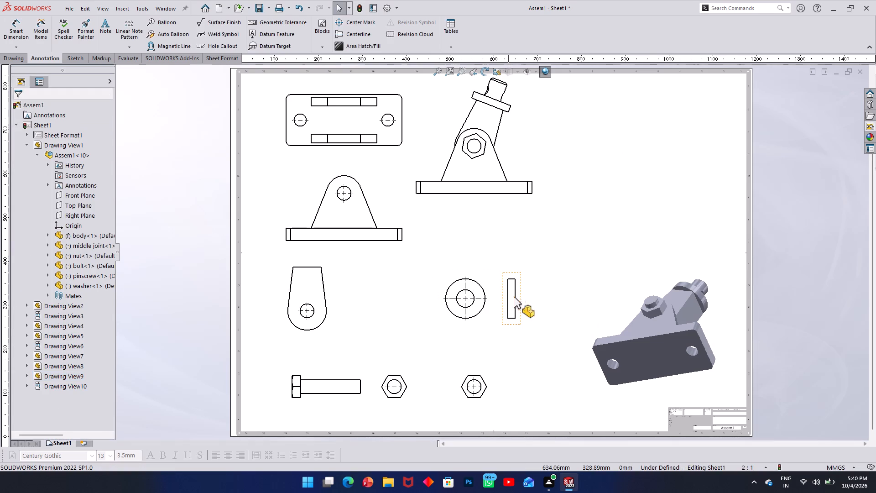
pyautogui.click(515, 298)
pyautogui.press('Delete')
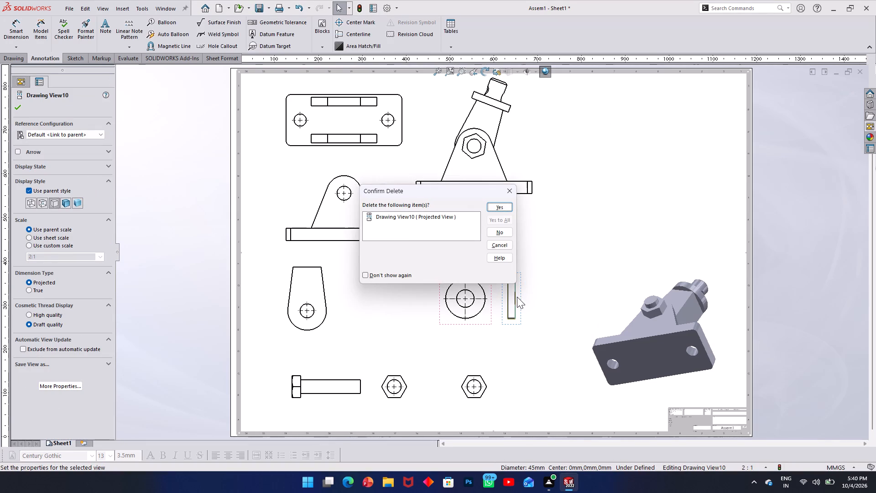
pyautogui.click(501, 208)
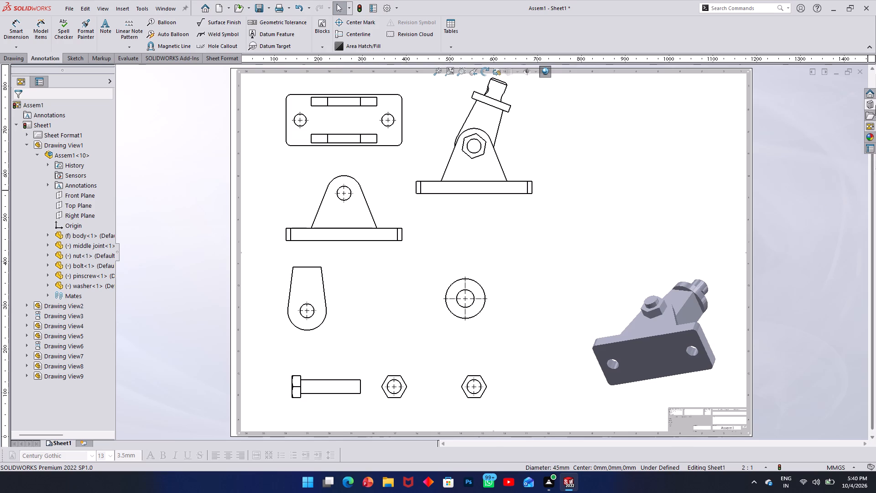
# Place the pinscrew part's Top view between the assembly's Top view and the washer view, without projected views.
pyautogui.click(872, 128)
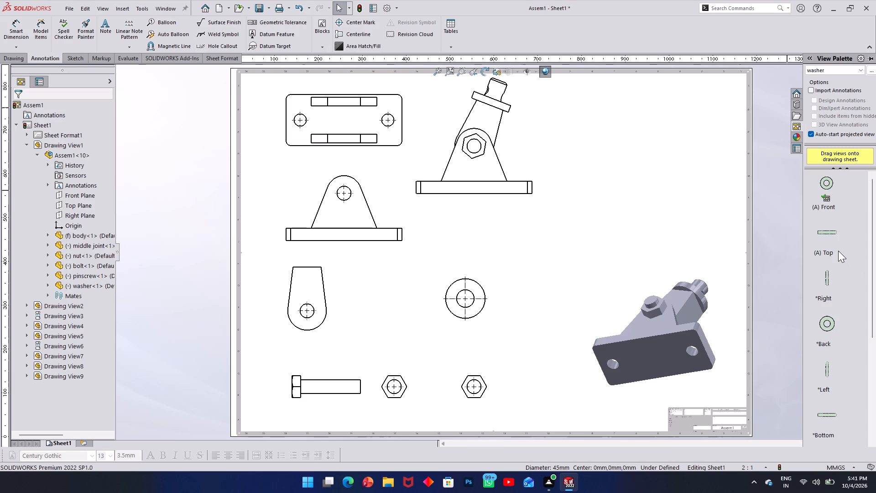
pyautogui.click(849, 73)
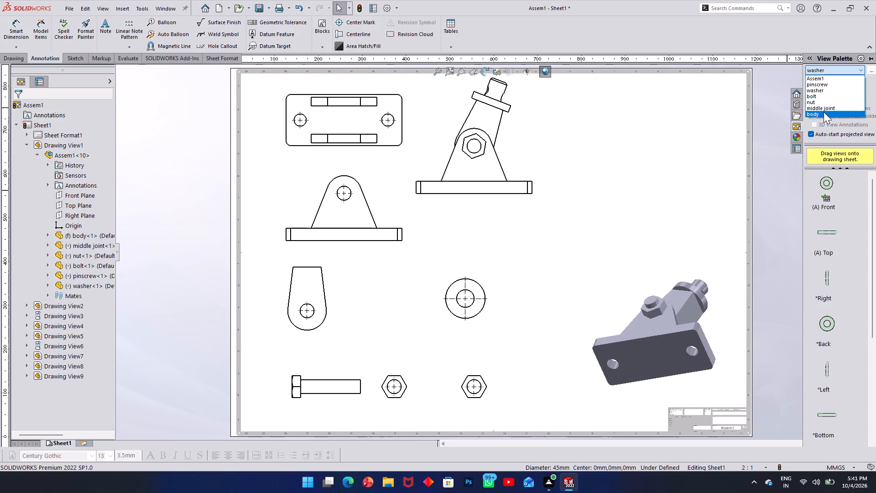
pyautogui.click(828, 86)
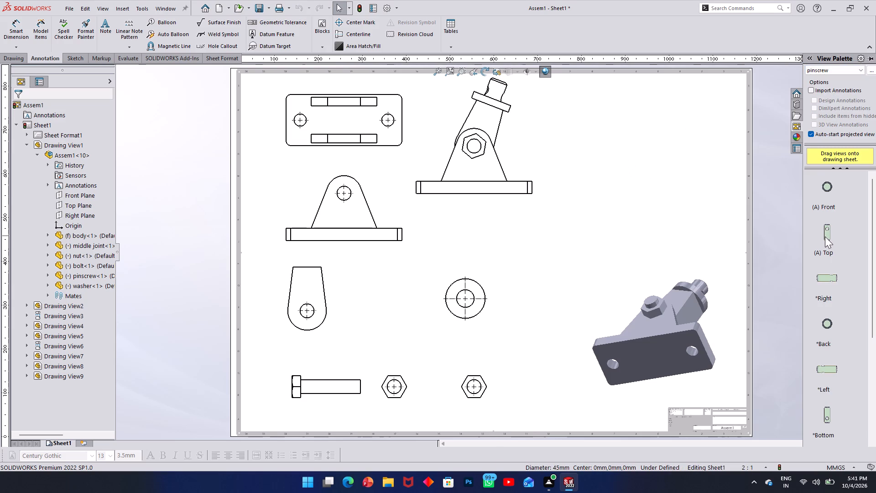
pyautogui.moveTo(830, 237); pyautogui.dragTo(426, 183)
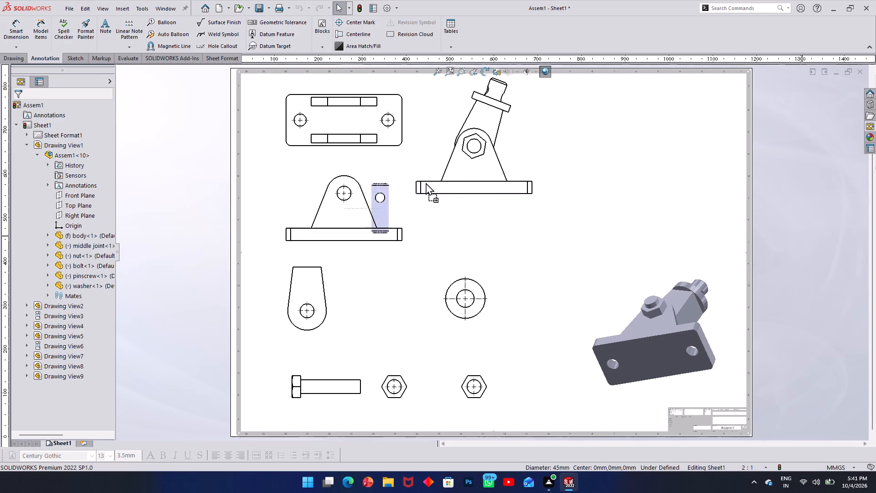
pyautogui.moveTo(426, 183); pyautogui.dragTo(599, 141)
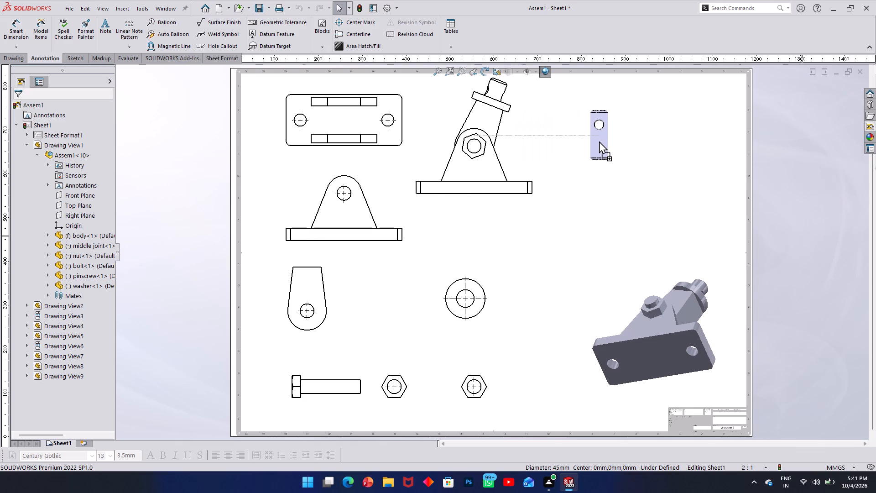
pyautogui.moveTo(599, 141); pyautogui.dragTo(568, 211)
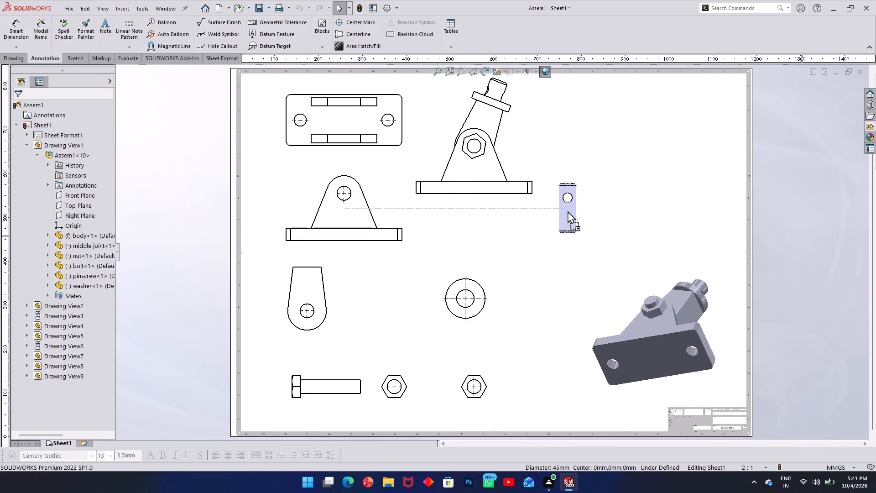
pyautogui.moveTo(568, 211); pyautogui.dragTo(463, 223)
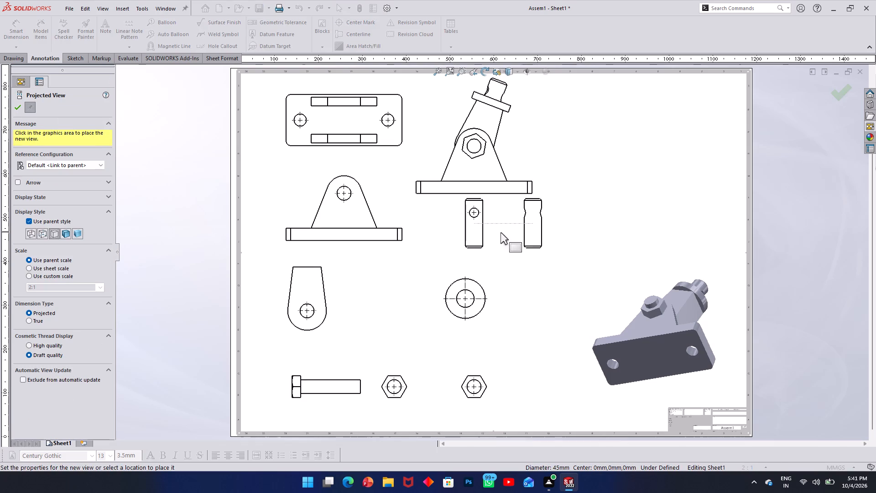
pyautogui.press('Escape')
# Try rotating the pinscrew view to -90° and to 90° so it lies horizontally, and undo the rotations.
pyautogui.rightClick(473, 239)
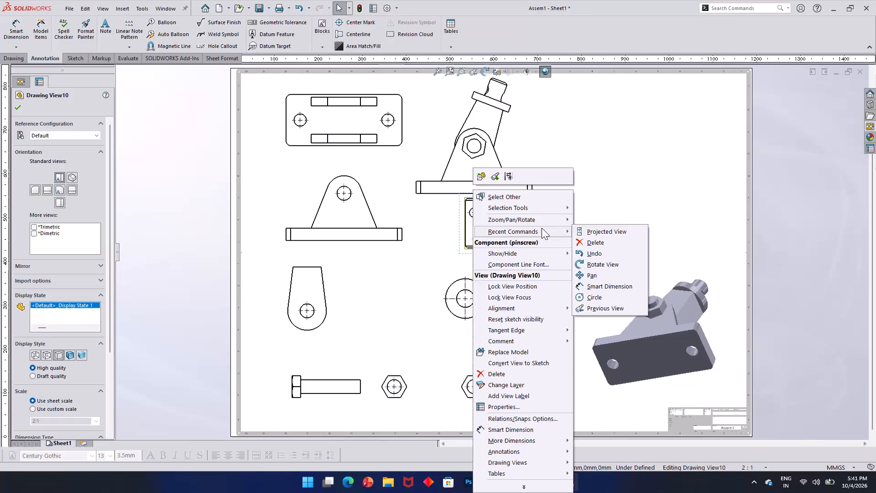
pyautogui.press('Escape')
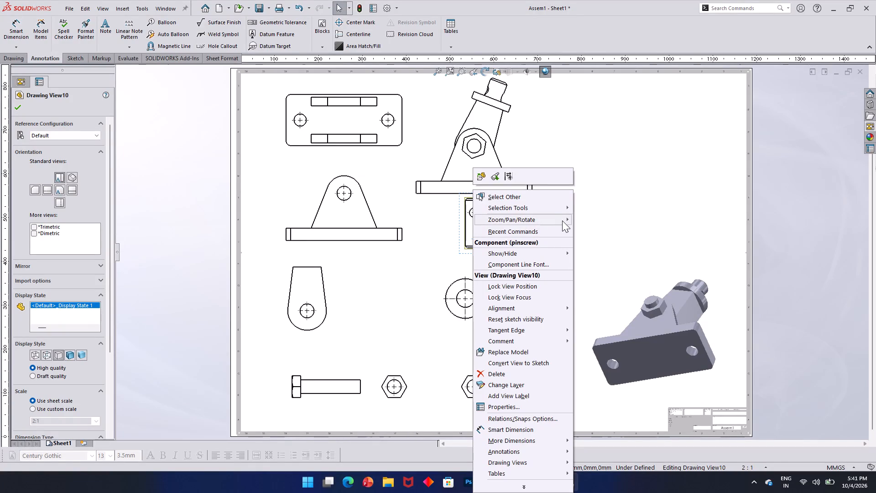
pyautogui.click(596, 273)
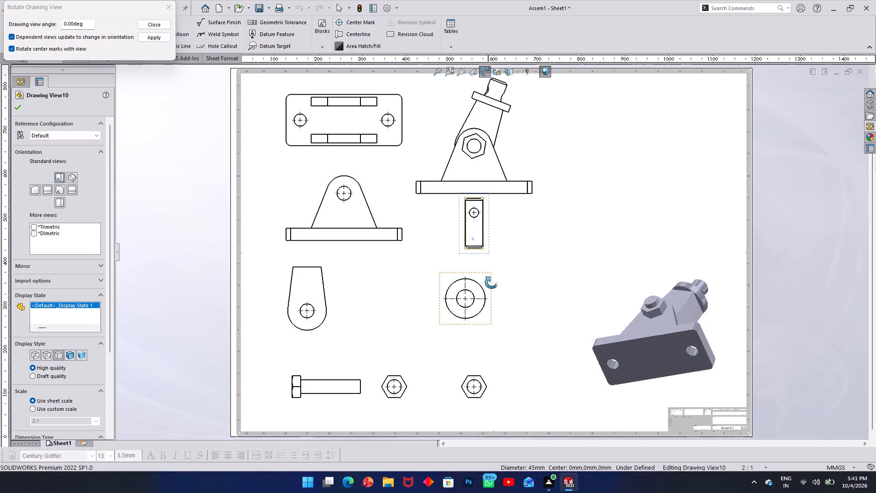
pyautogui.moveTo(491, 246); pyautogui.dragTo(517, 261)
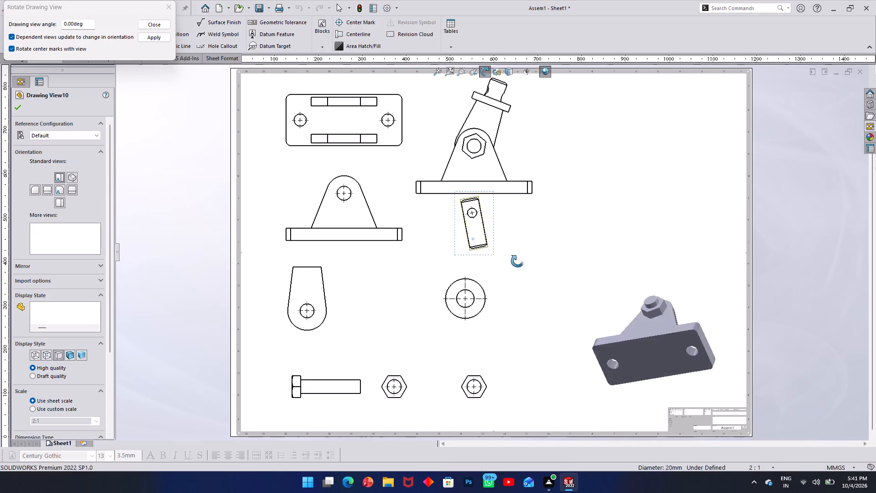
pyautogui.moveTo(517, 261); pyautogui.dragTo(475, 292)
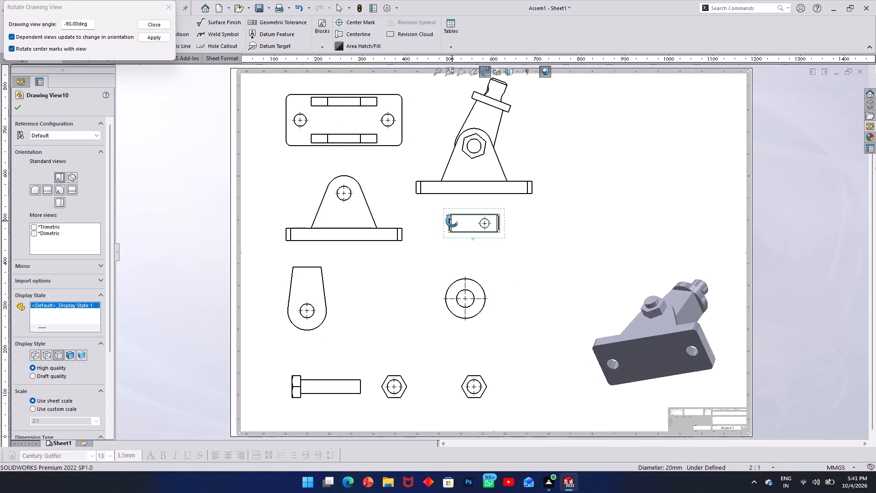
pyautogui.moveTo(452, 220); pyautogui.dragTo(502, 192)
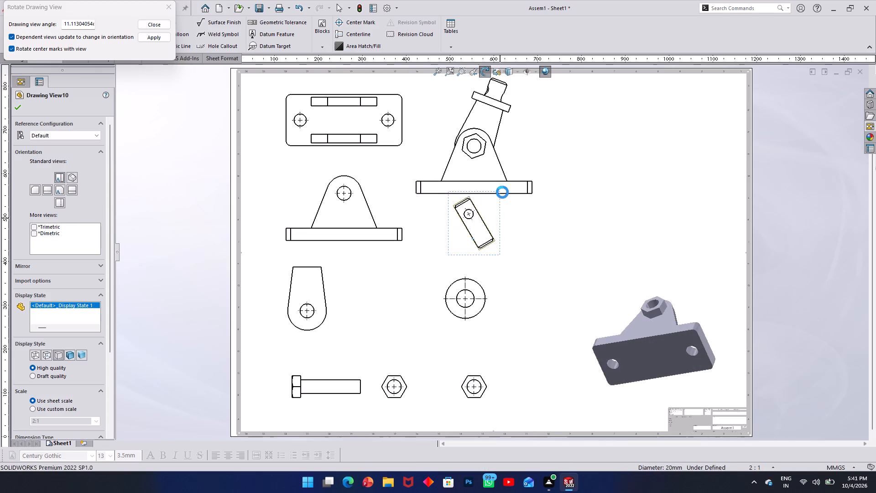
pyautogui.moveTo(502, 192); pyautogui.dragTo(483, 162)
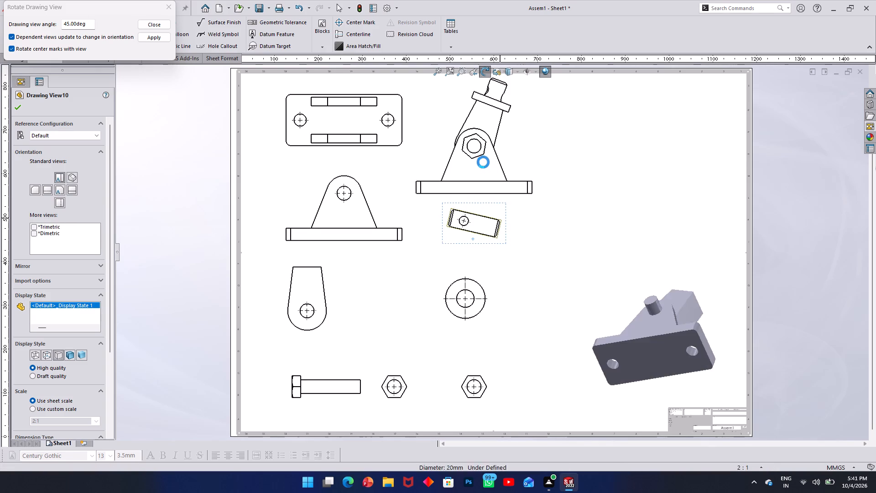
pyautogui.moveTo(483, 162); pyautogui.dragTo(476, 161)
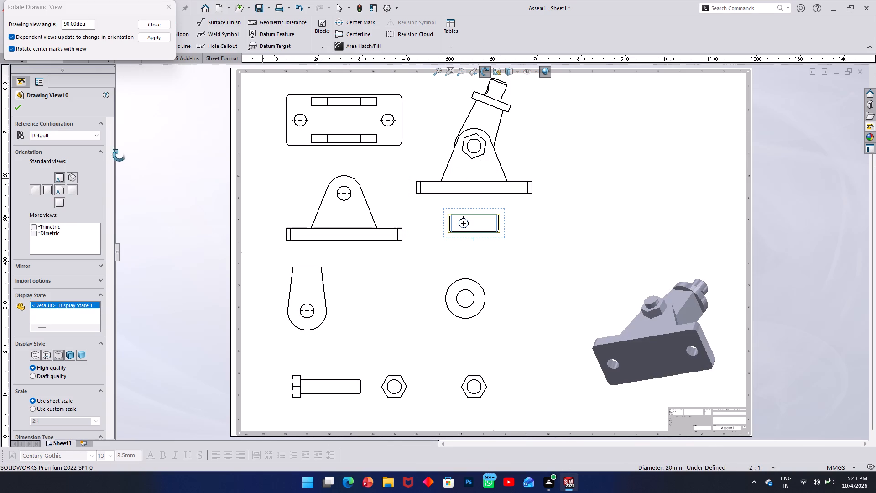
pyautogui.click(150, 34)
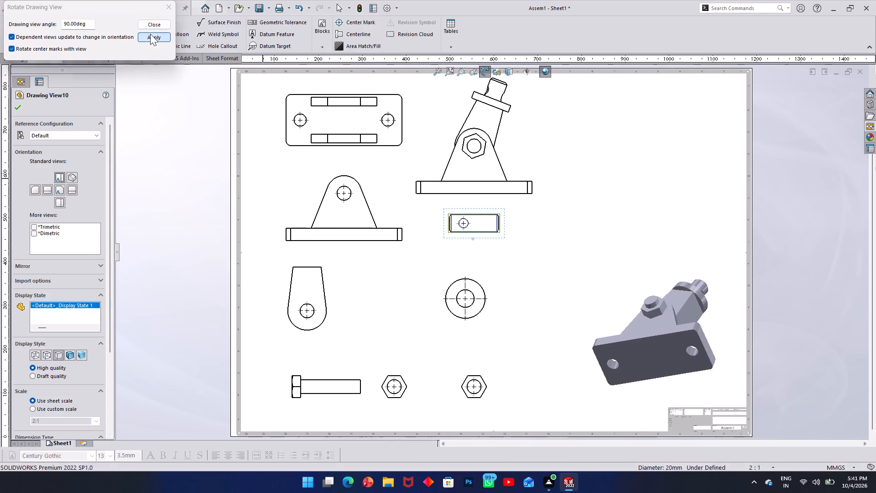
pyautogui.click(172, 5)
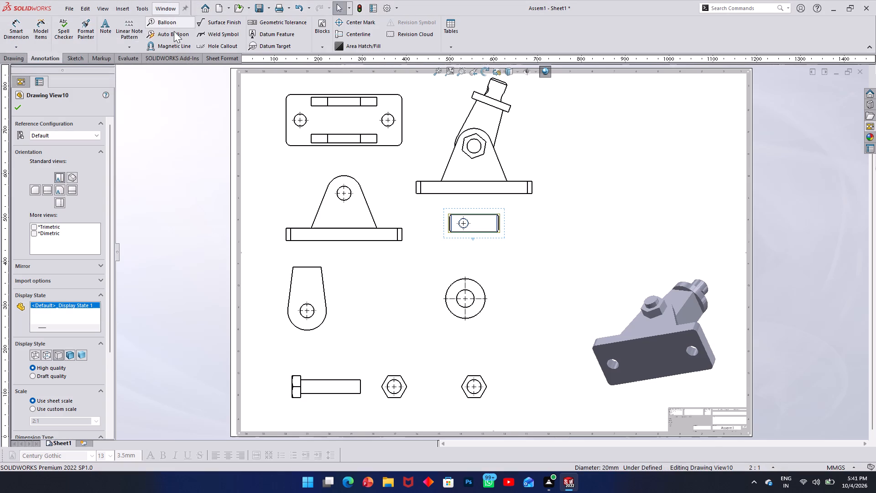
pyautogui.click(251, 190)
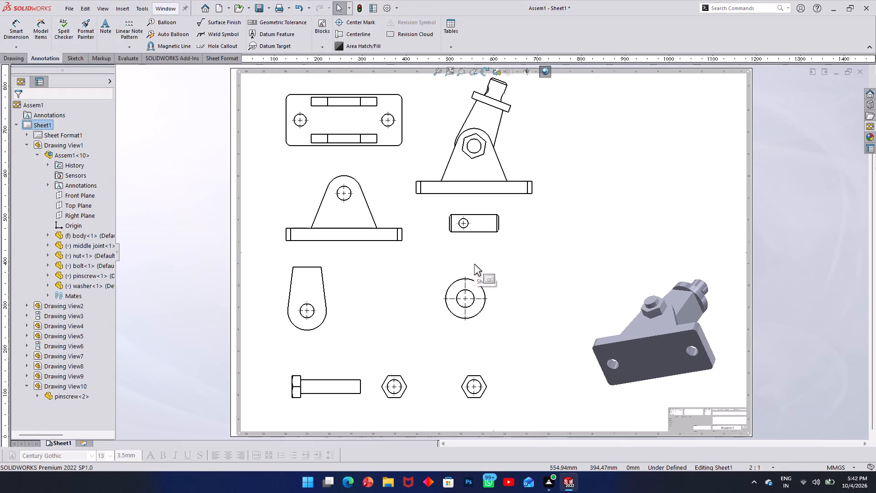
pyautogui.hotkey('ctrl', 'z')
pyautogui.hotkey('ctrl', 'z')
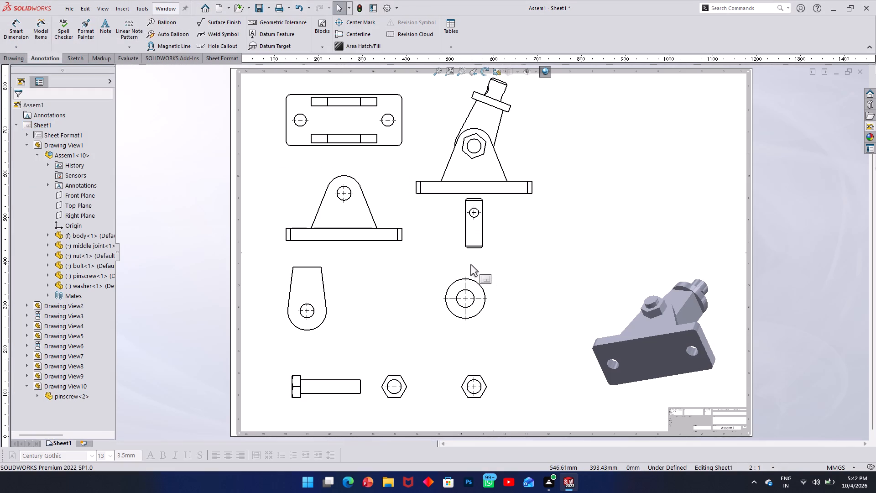
# Delete the vertical pinscrew Top view located between the assembly's Top view and the washer view.
pyautogui.hotkey('ctrl', 'z')
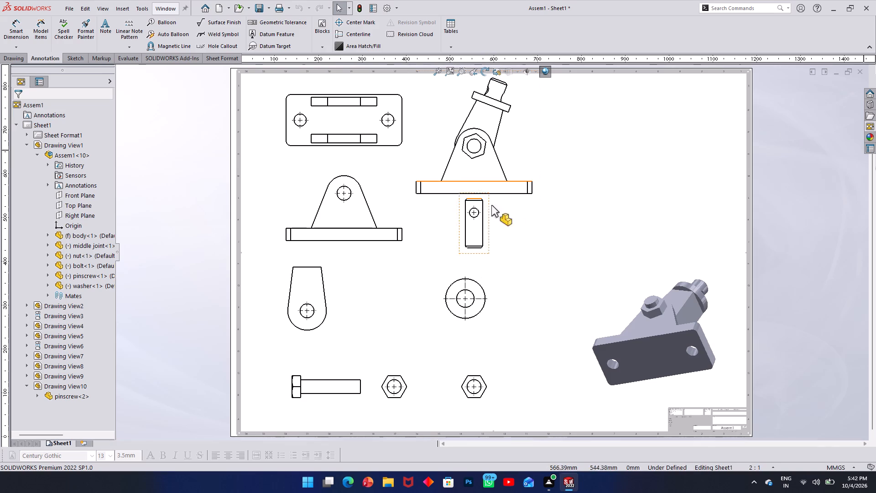
pyautogui.click(473, 233)
pyautogui.press('Delete')
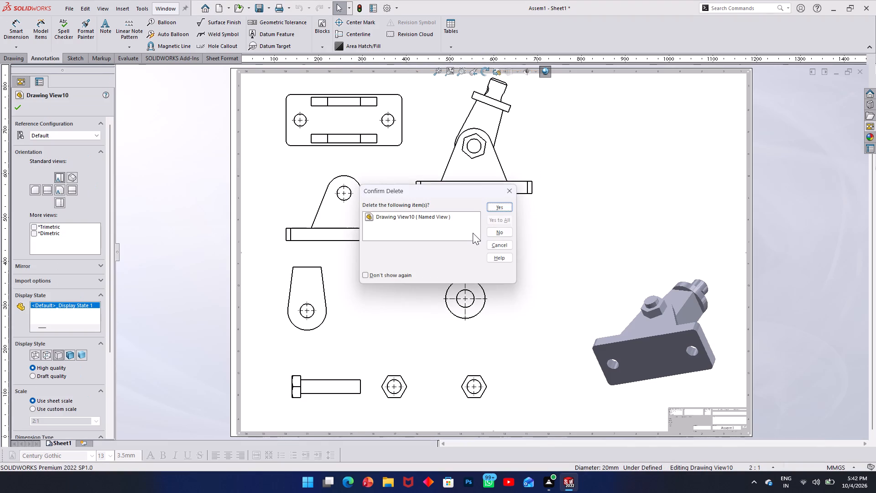
pyautogui.click(497, 205)
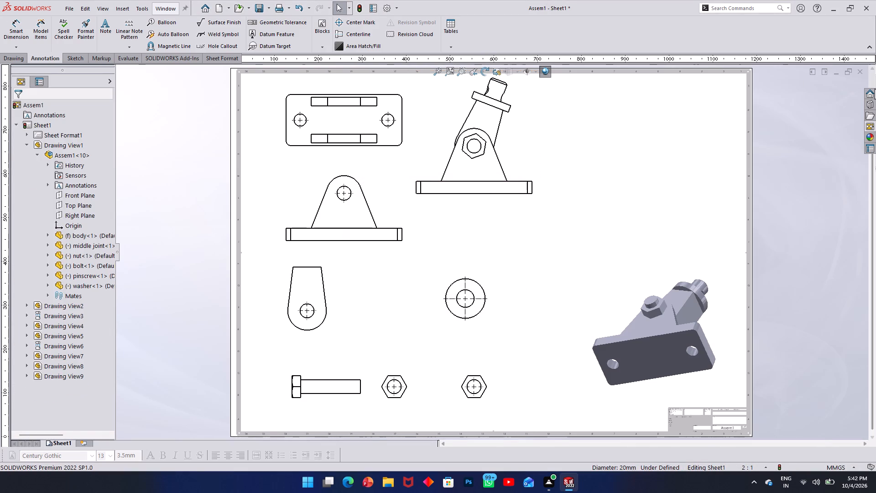
# Place the pinscrew part's horizontal Left view between the assembly's Top view and the washer view, deleting the extra projected view.
pyautogui.click(874, 125)
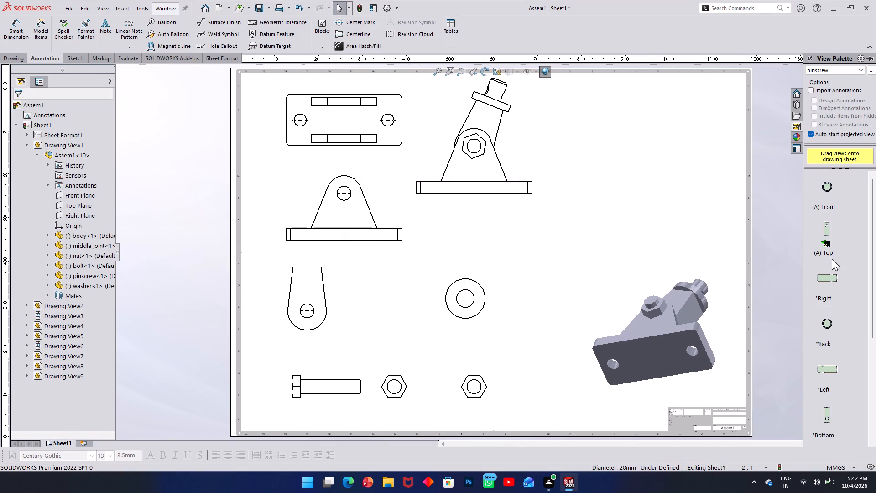
pyautogui.click(832, 280)
pyautogui.moveTo(832, 280); pyautogui.dragTo(838, 273)
pyautogui.moveTo(838, 367); pyautogui.dragTo(375, 263)
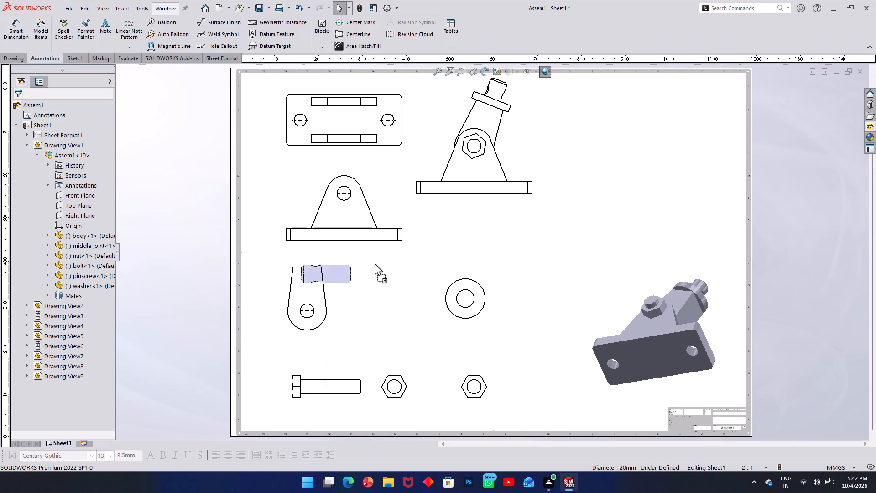
pyautogui.moveTo(375, 263); pyautogui.dragTo(472, 226)
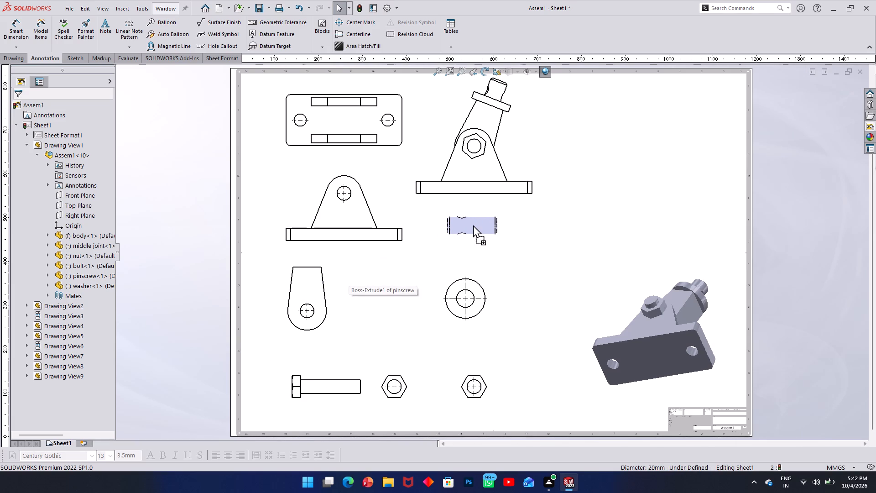
pyautogui.click(605, 191)
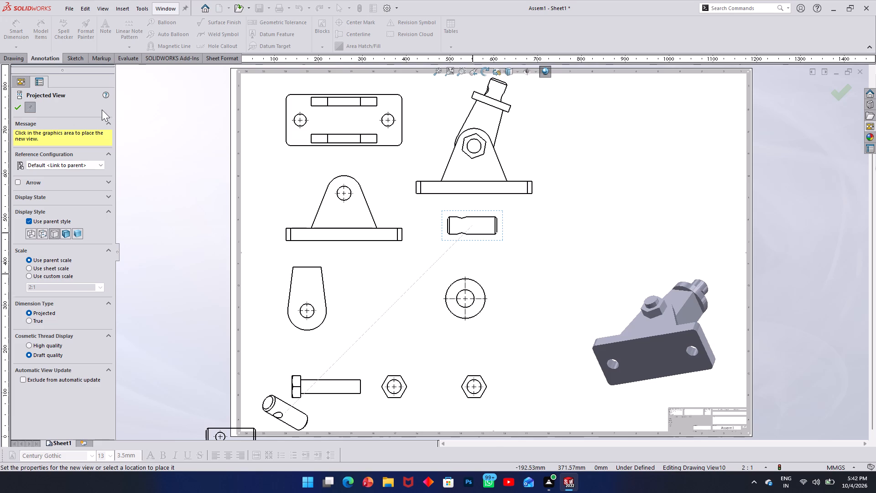
pyautogui.press('Escape')
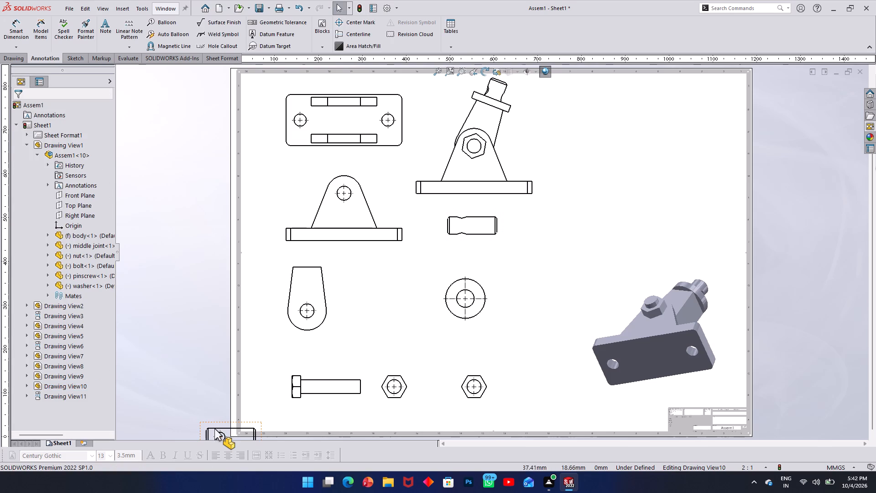
pyautogui.click(214, 429)
pyautogui.press('Delete')
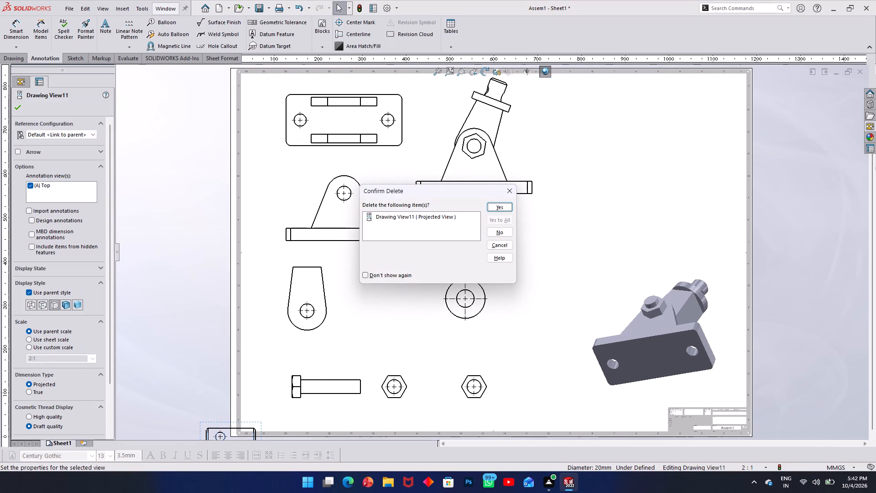
pyautogui.click(505, 208)
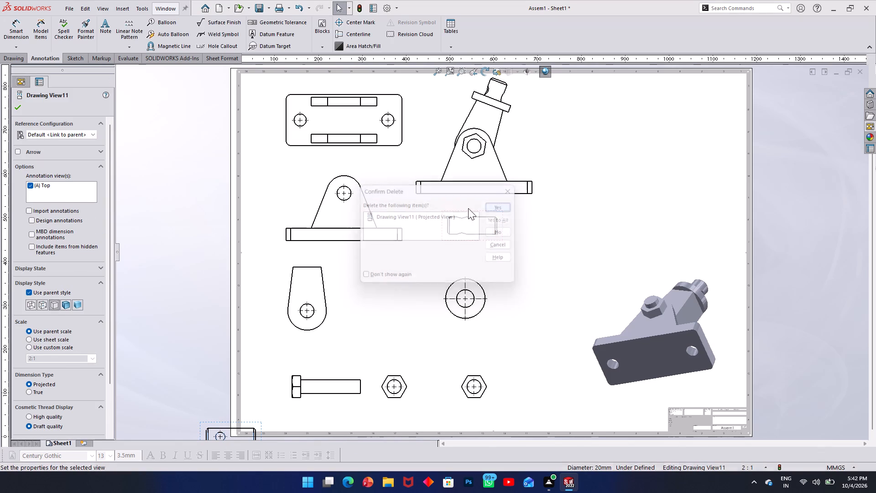
# Create an auto-hatched section of the assembly's Top view with an angled cutting line along the tilted joint, placed to its right.
pyautogui.click(16, 61)
pyautogui.click(80, 42)
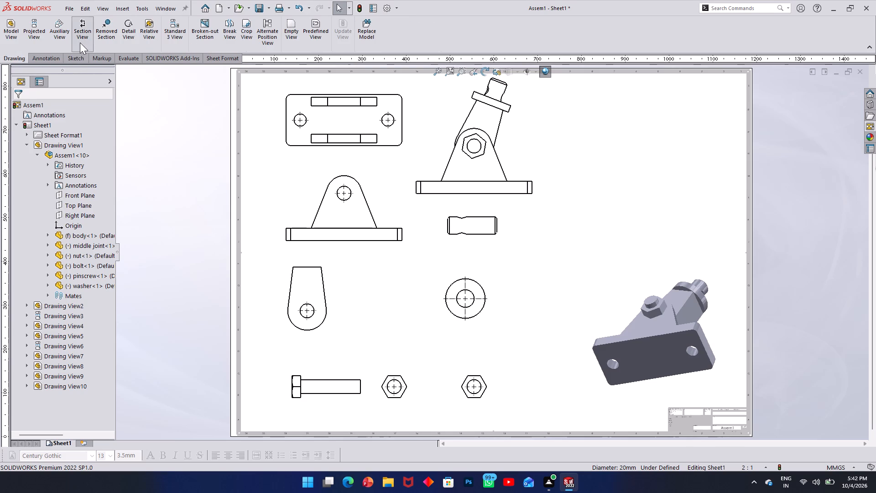
pyautogui.click(37, 248)
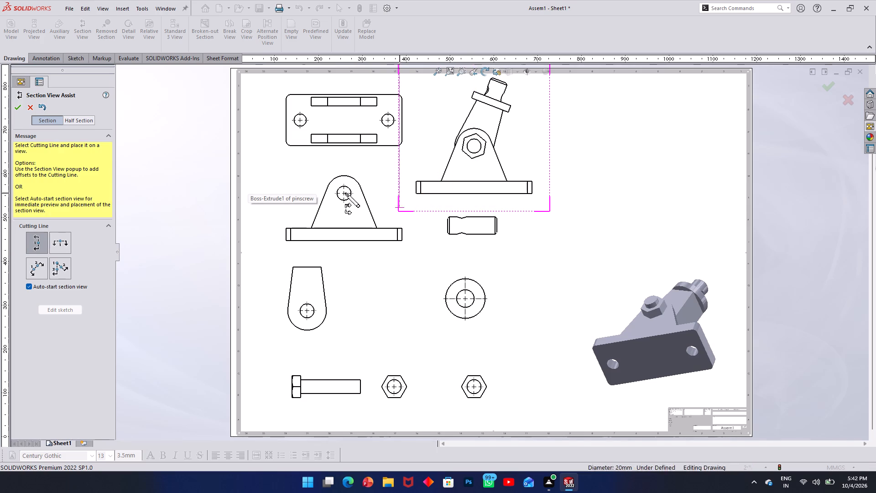
pyautogui.click(30, 265)
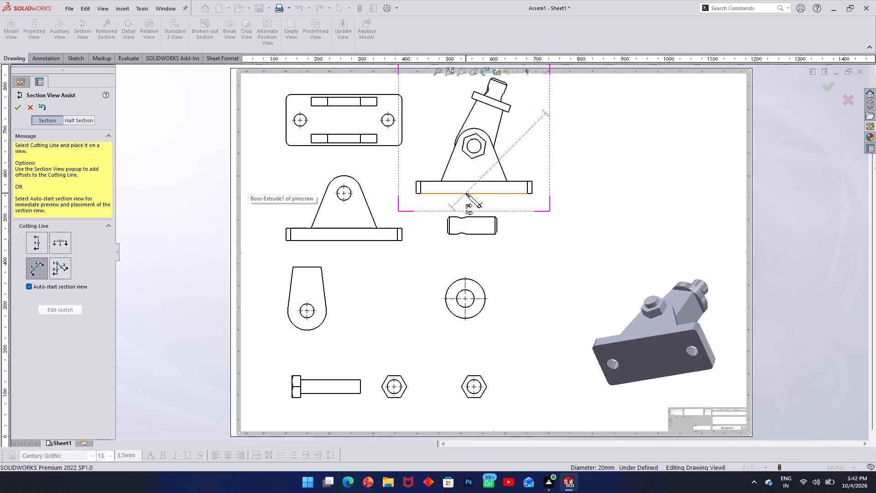
pyautogui.click(450, 194)
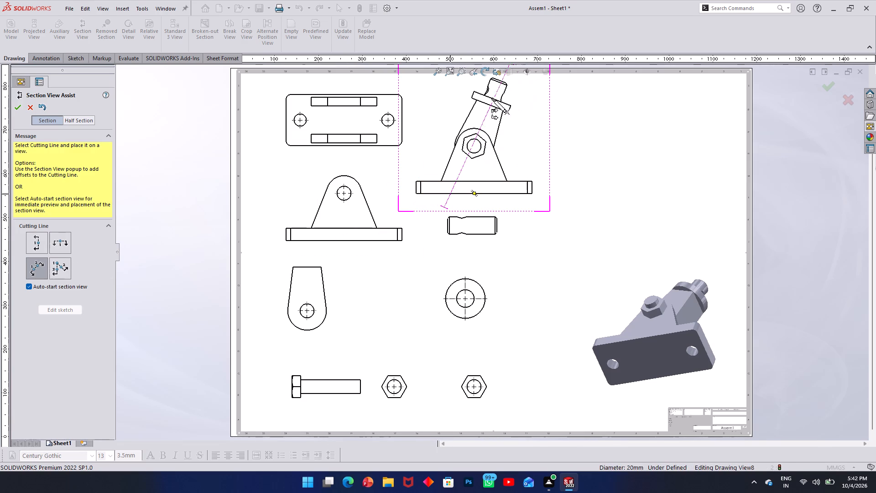
pyautogui.click(492, 98)
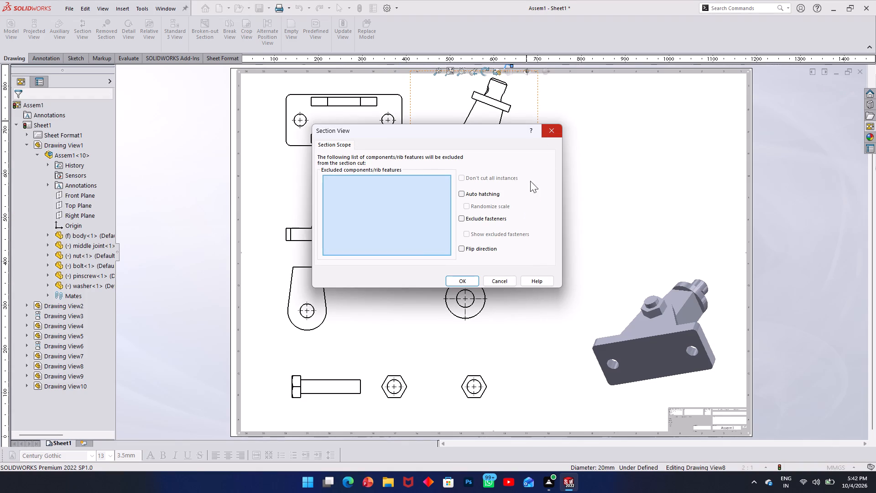
pyautogui.click(465, 193)
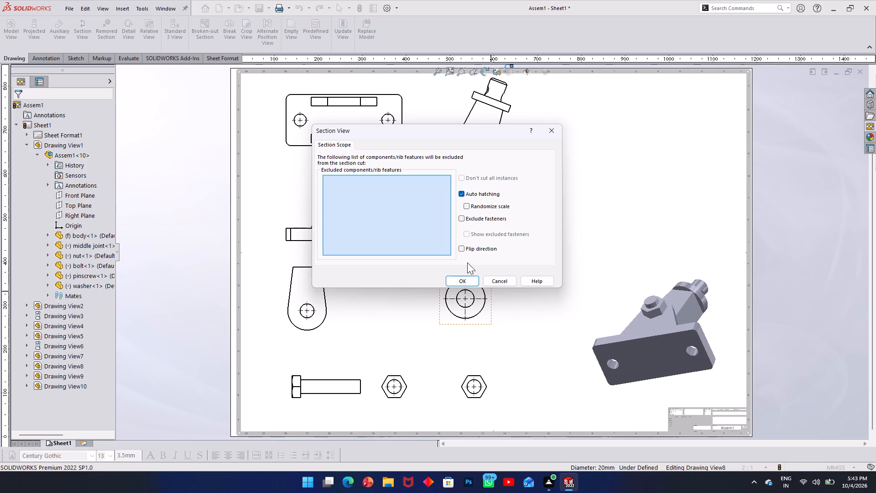
pyautogui.click(467, 279)
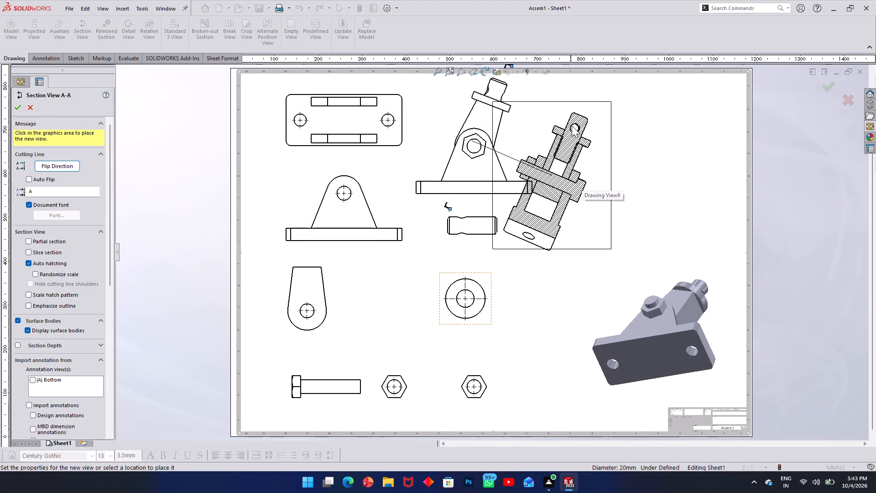
pyautogui.click(606, 155)
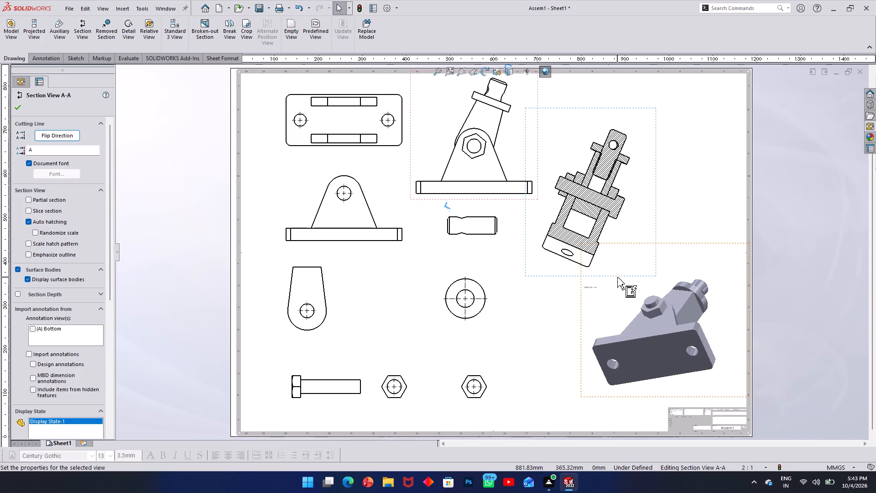
# Move the assembly's section view farther from the assembly's Top view, keeping it above the shaded pictorial view.
pyautogui.moveTo(629, 195); pyautogui.dragTo(631, 181)
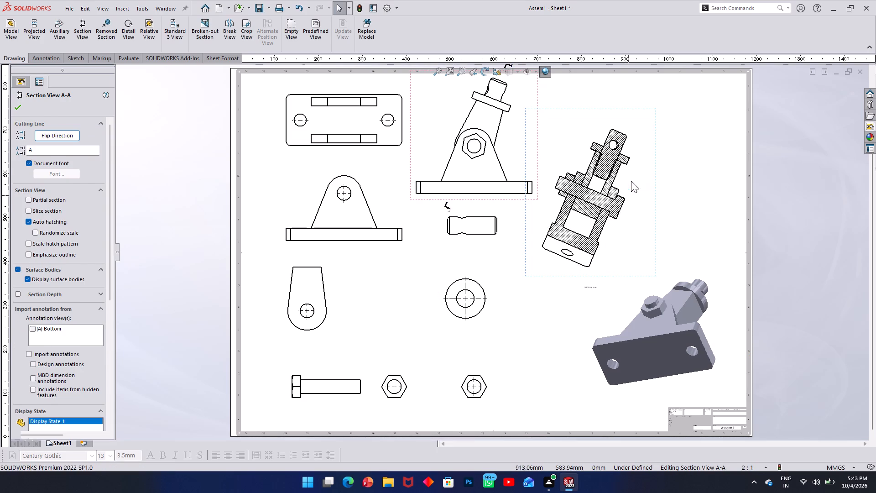
pyautogui.press('Escape')
pyautogui.click(644, 217)
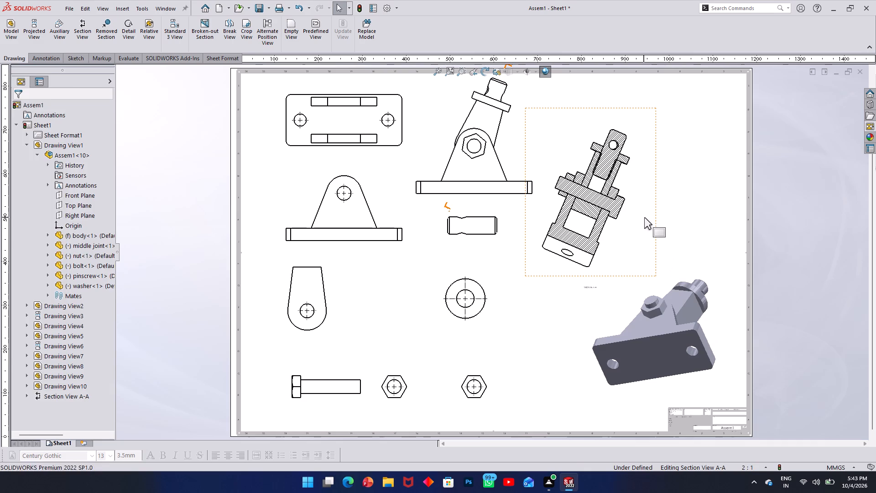
pyautogui.press('Escape')
pyautogui.click(628, 209)
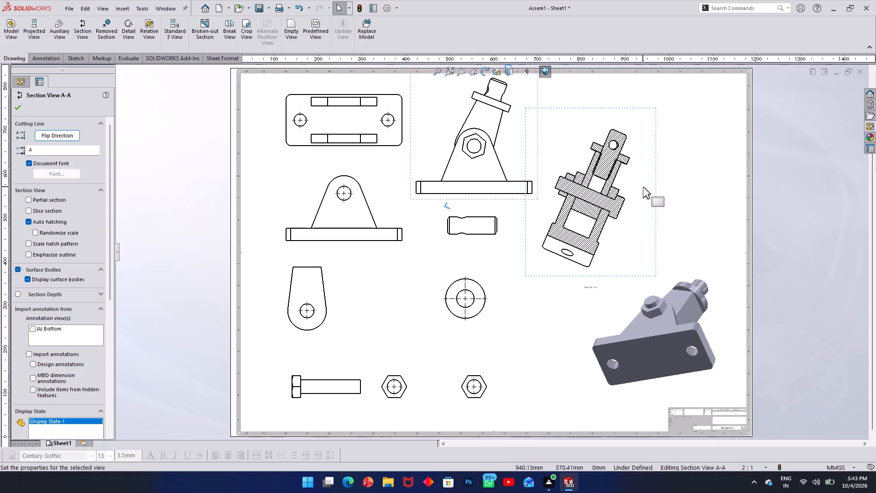
pyautogui.click(14, 104)
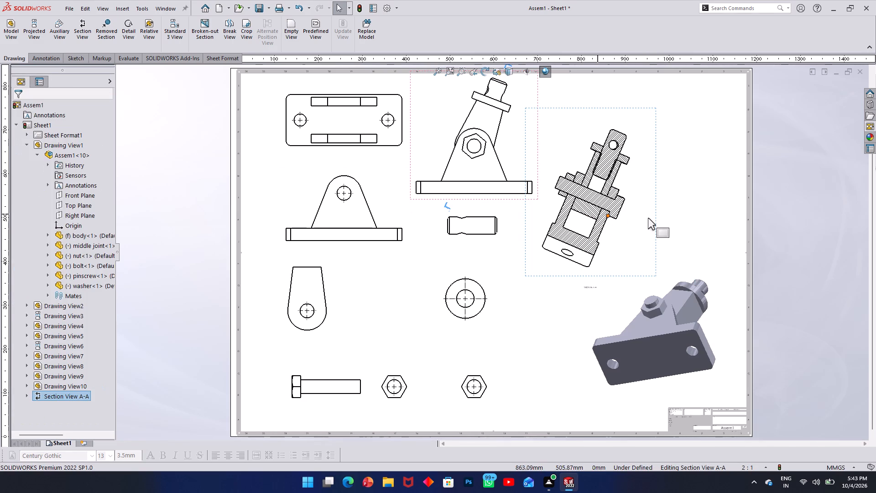
pyautogui.moveTo(657, 198); pyautogui.dragTo(676, 166)
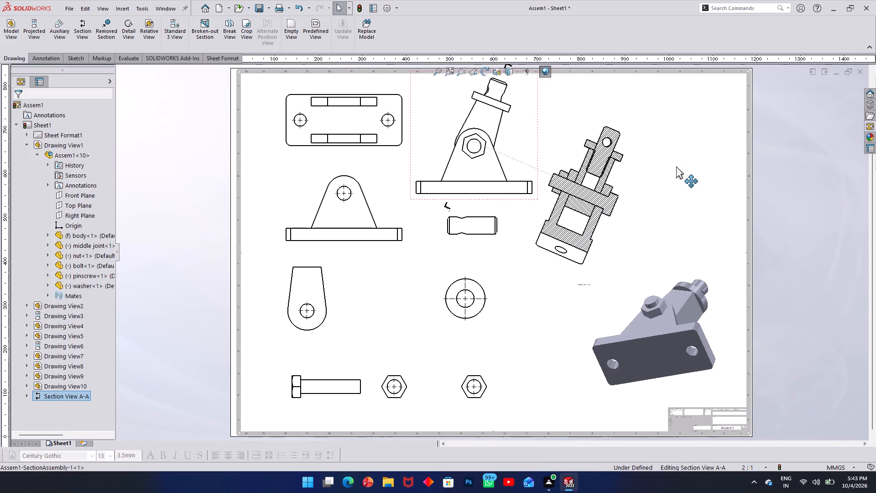
pyautogui.moveTo(676, 166); pyautogui.dragTo(656, 141)
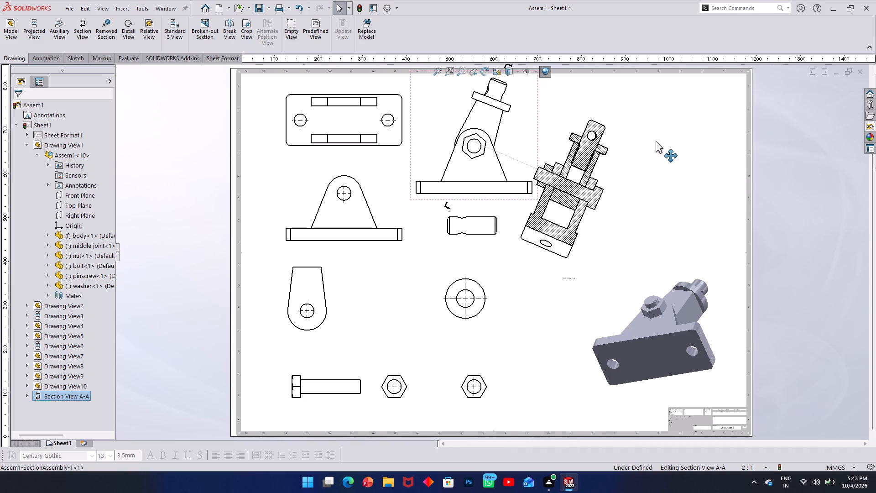
pyautogui.moveTo(656, 141); pyautogui.dragTo(693, 155)
pyautogui.click(540, 306)
pyautogui.press('Escape')
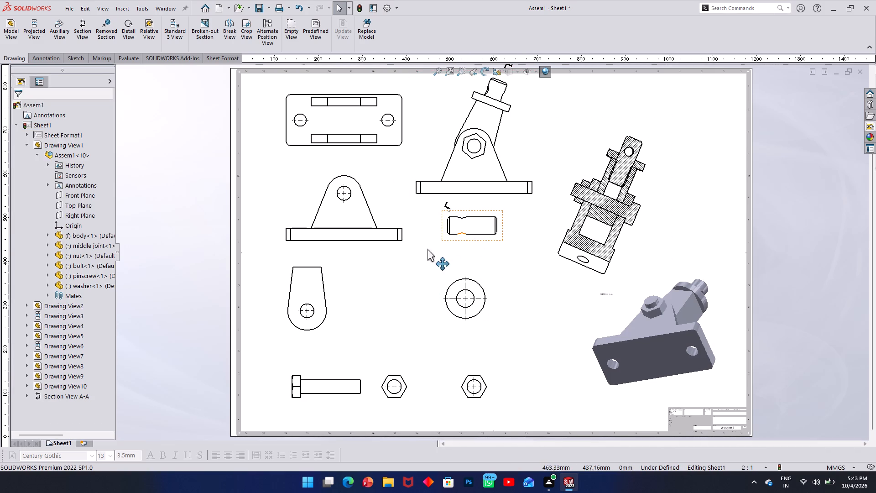
# Create a section view of the washer with a vertical cutting line through its centre, placed right of the washer's Front view.
pyautogui.click(474, 307)
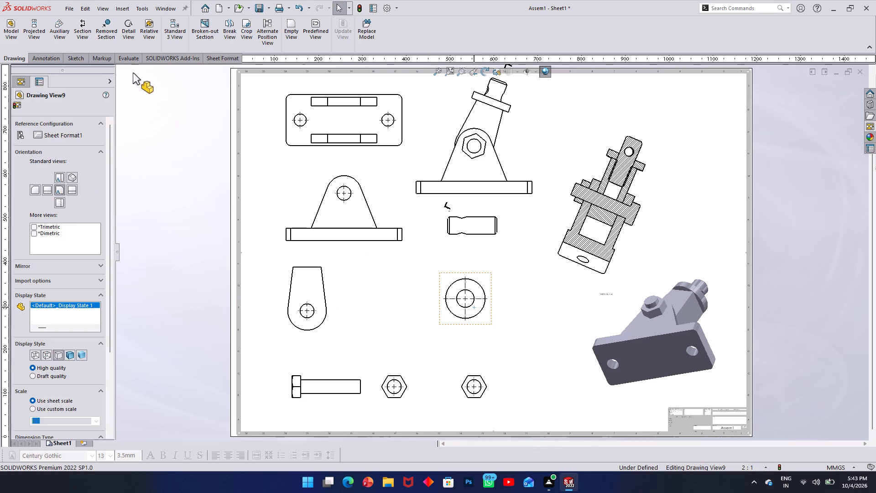
pyautogui.click(83, 31)
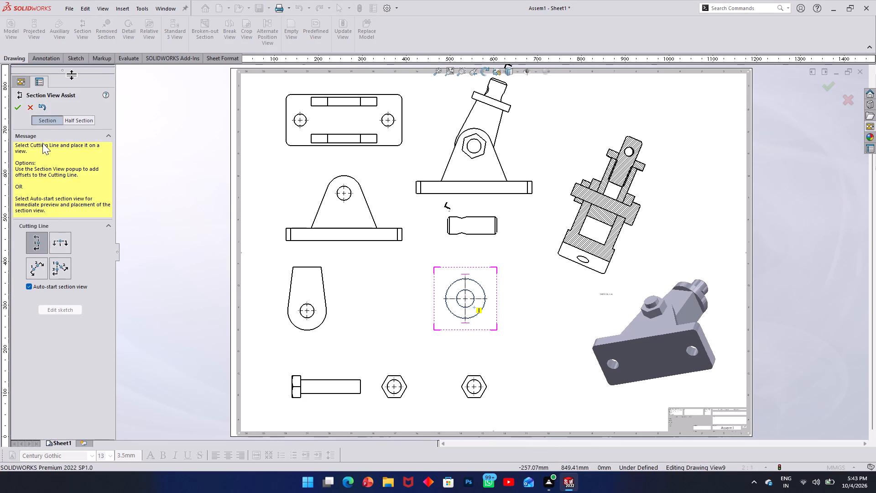
pyautogui.click(464, 266)
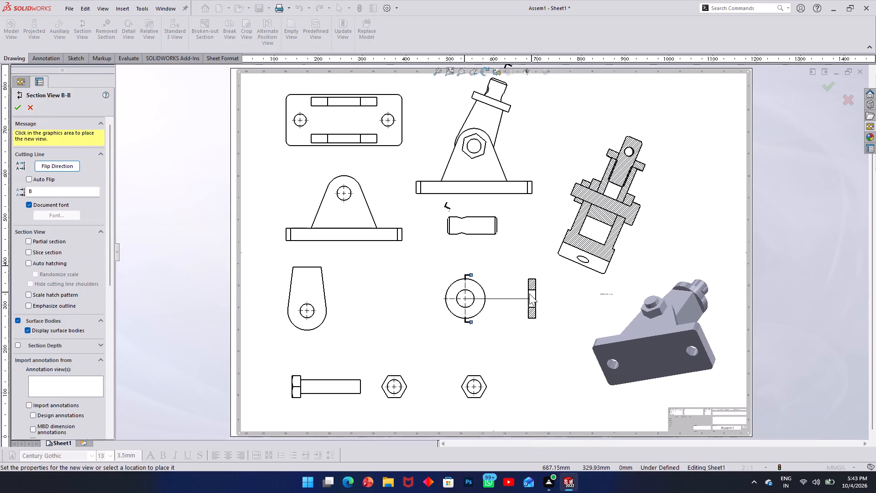
pyautogui.click(517, 296)
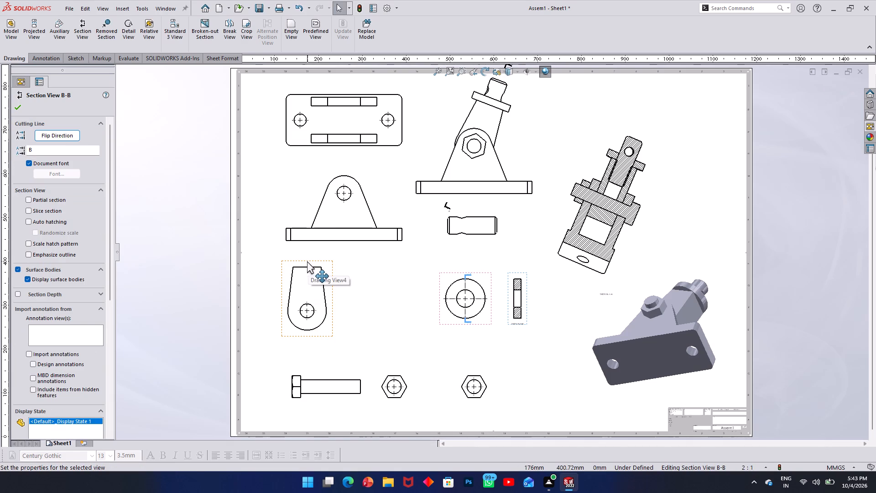
# Create a section view of the middle joint with a vertical cutting line through its centre, placed right of its view.
pyautogui.click(89, 29)
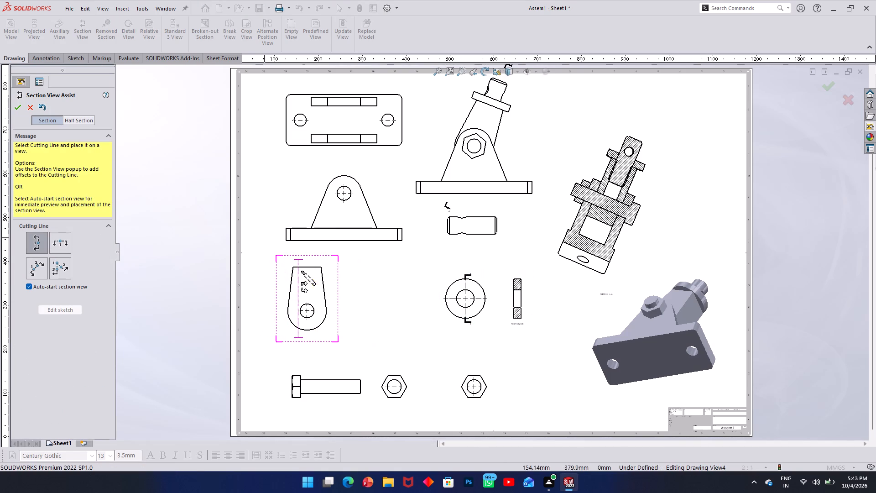
pyautogui.click(307, 272)
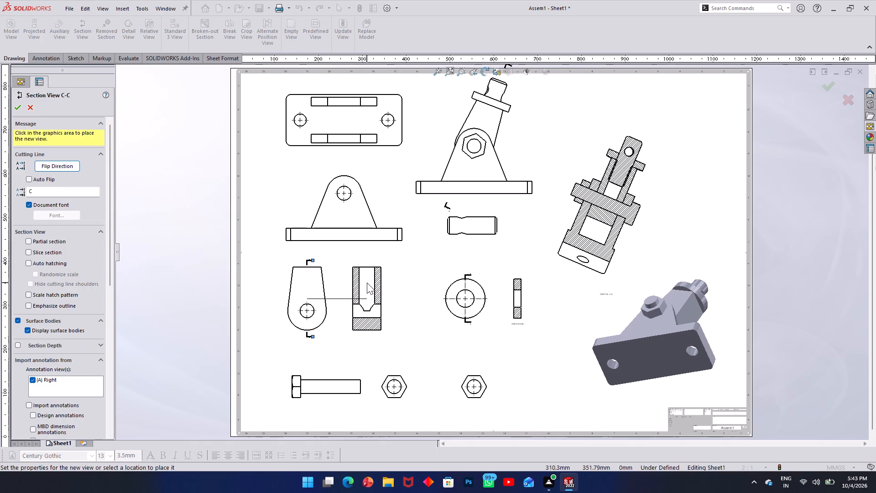
pyautogui.click(367, 283)
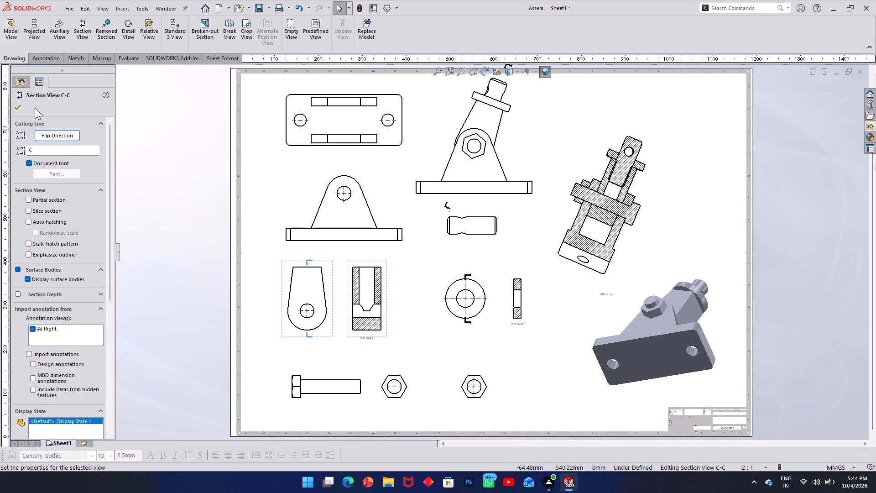
pyautogui.click(18, 105)
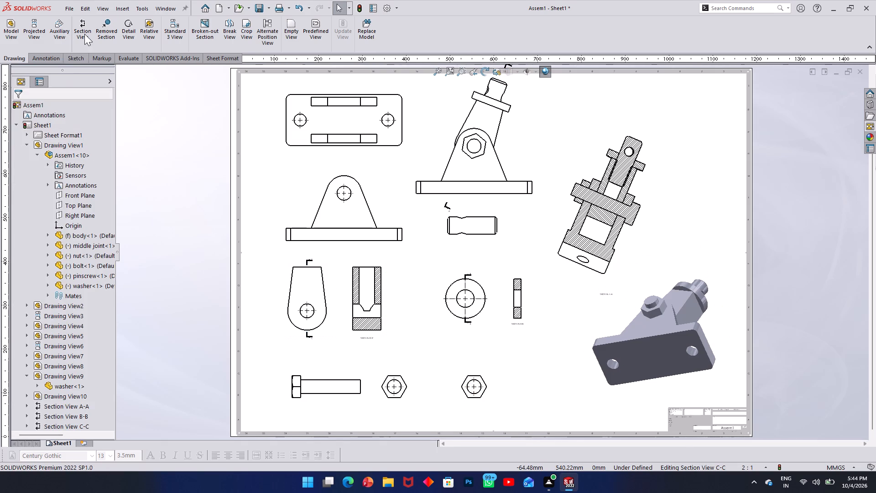
# Create a section view of the nut with a vertical cutting line through its hole, placed right of the nut's view.
pyautogui.click(87, 33)
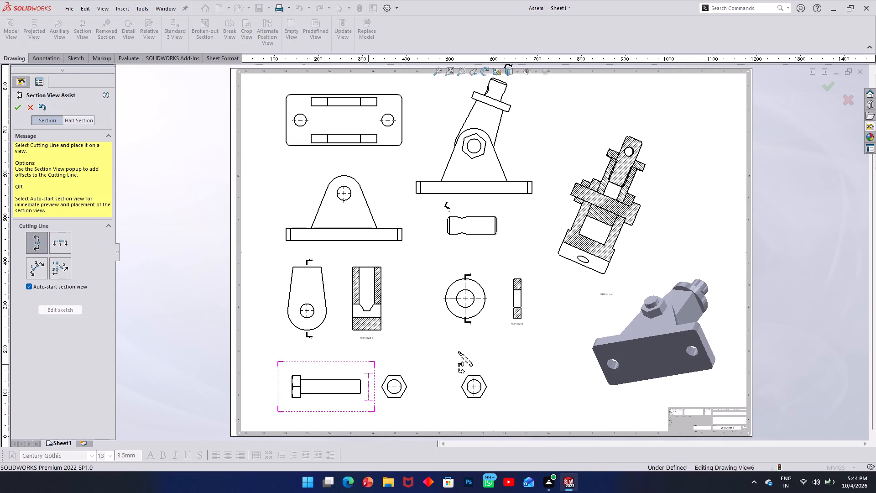
pyautogui.click(474, 374)
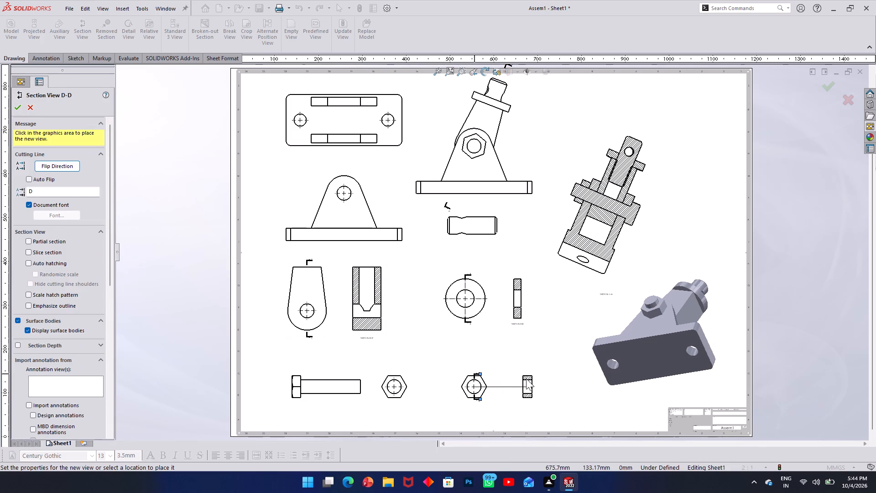
pyautogui.click(515, 378)
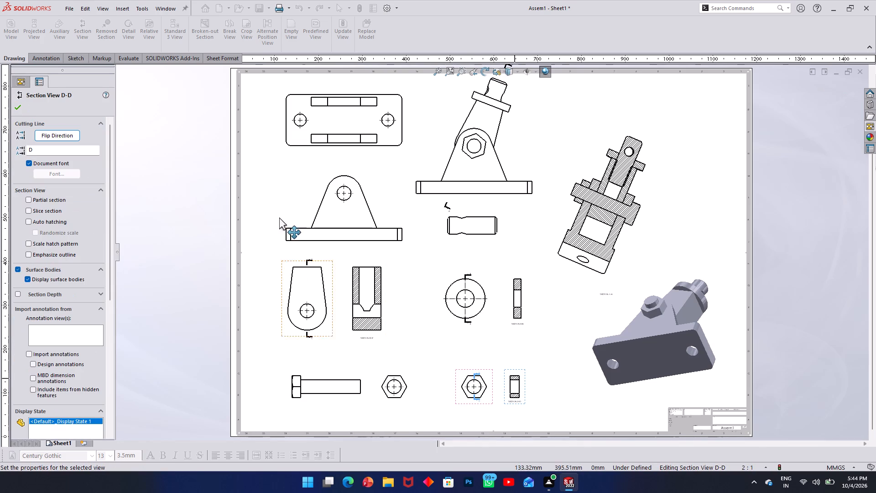
pyautogui.press('Escape')
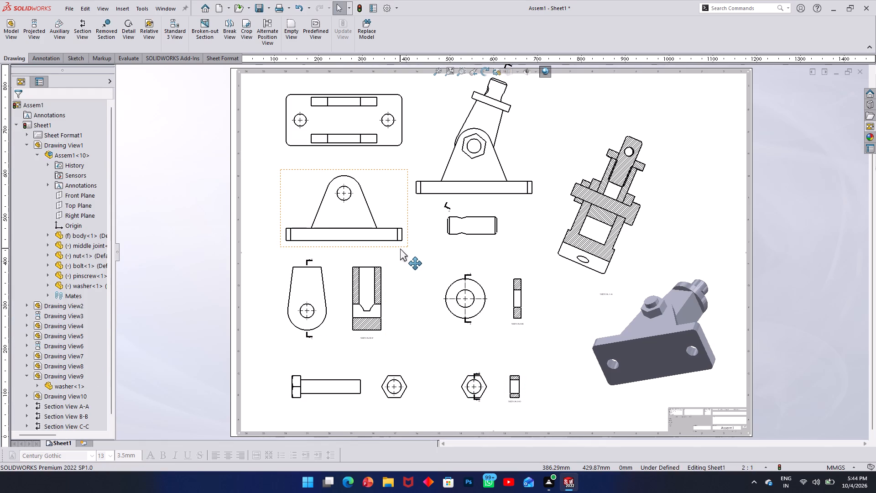
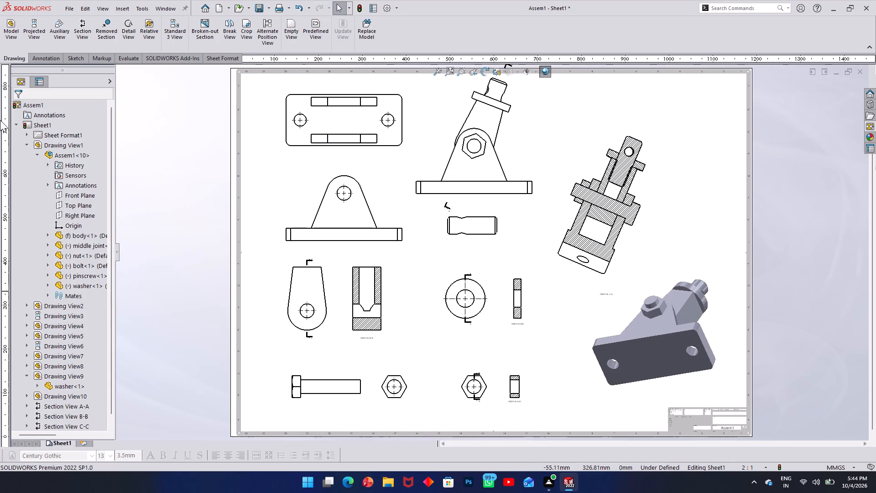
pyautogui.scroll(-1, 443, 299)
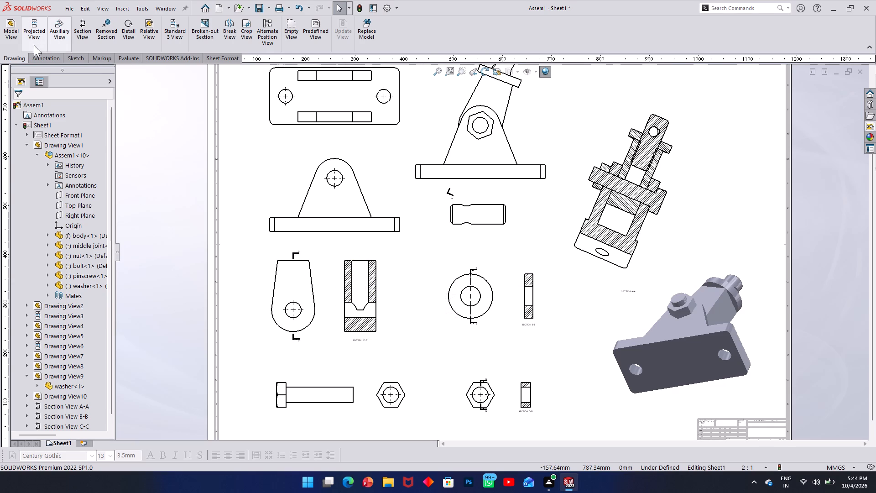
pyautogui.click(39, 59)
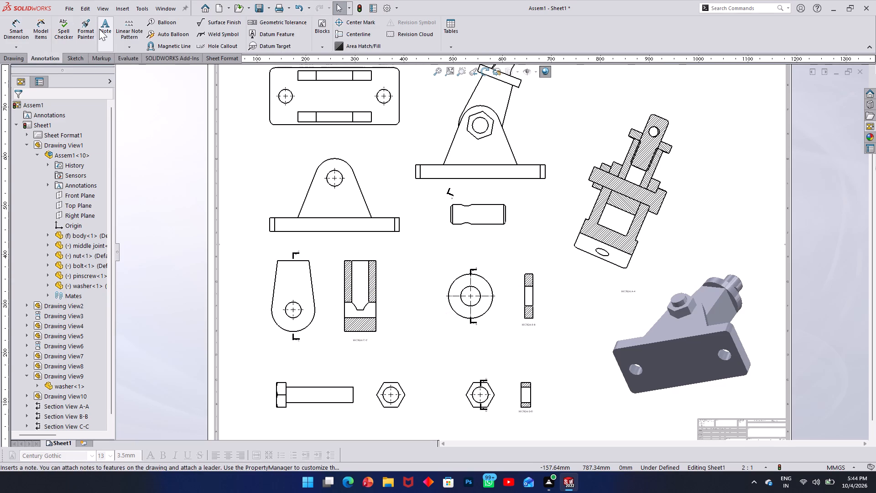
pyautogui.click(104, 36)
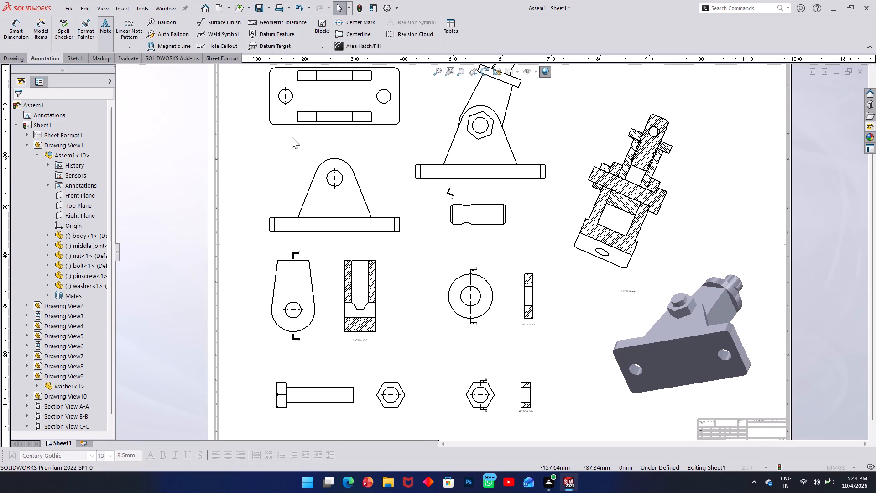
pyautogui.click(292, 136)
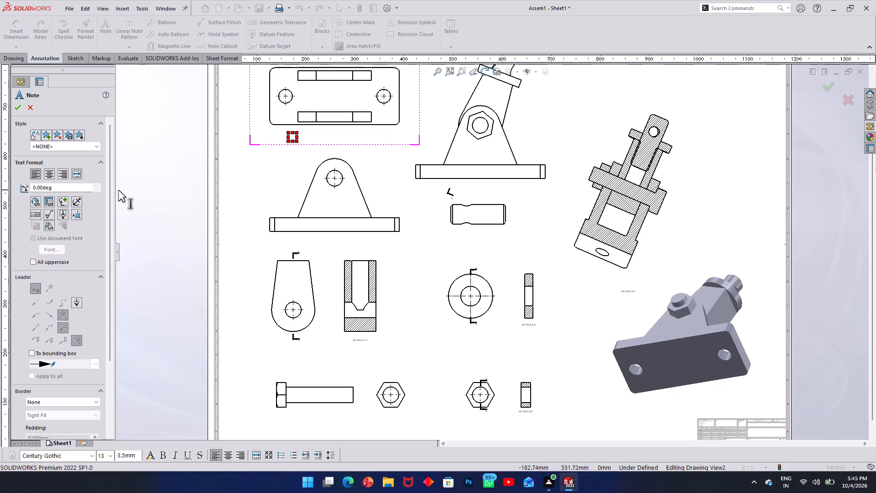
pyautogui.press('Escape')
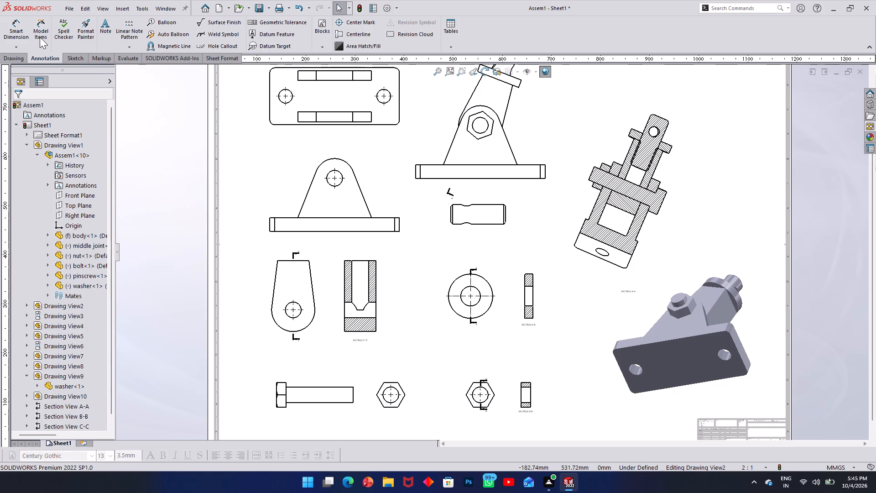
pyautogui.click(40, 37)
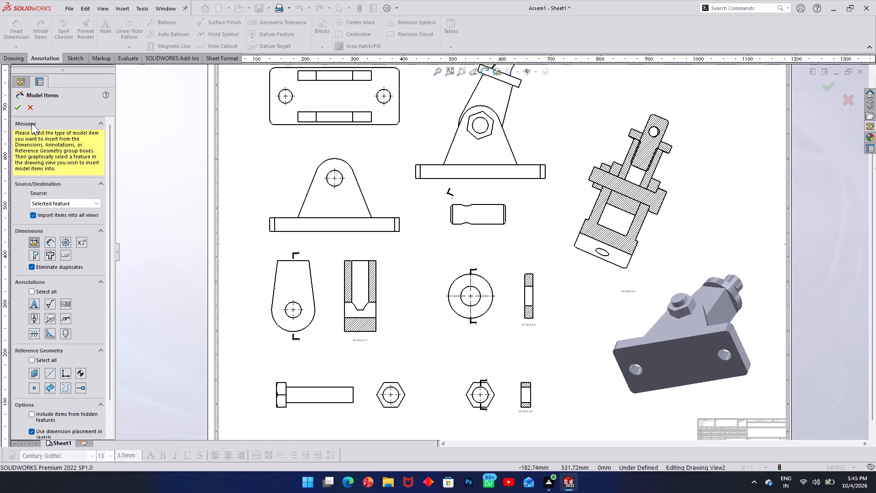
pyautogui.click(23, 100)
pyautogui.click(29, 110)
# Dimension the body plan view's overall length below the plate and its straight end edge beside the plate with Smart Dimension.
pyautogui.click(12, 29)
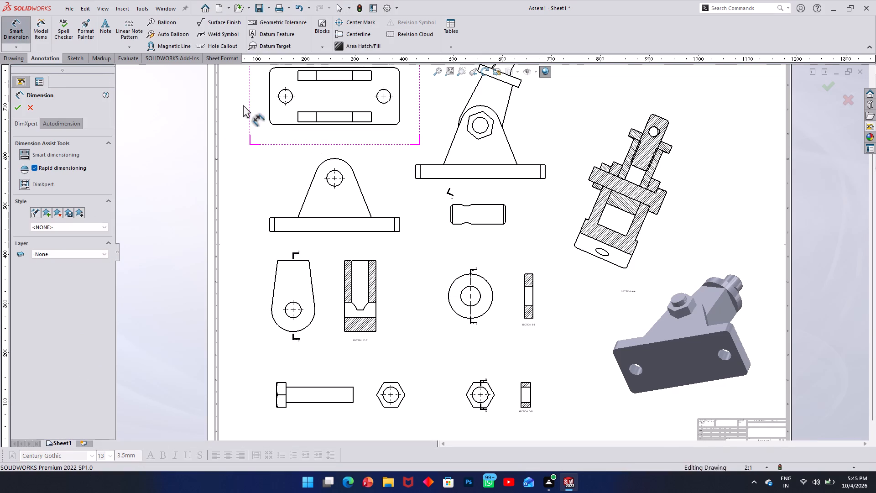
pyautogui.click(270, 106)
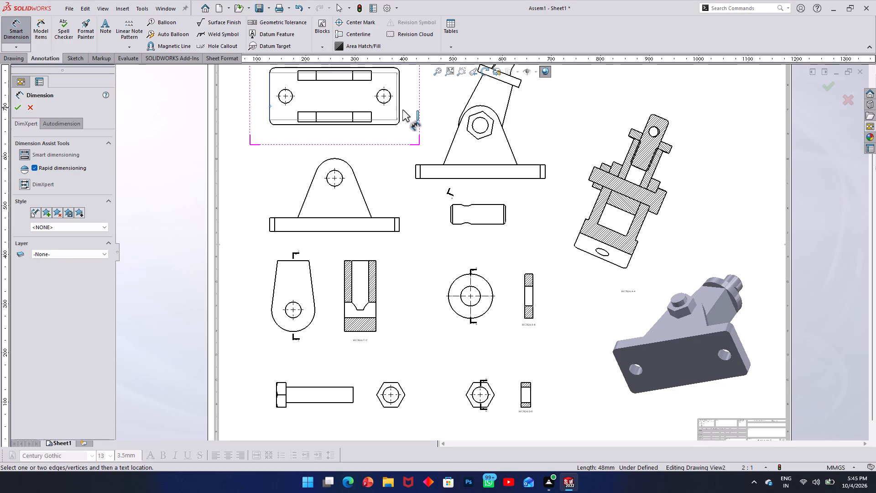
pyautogui.click(398, 110)
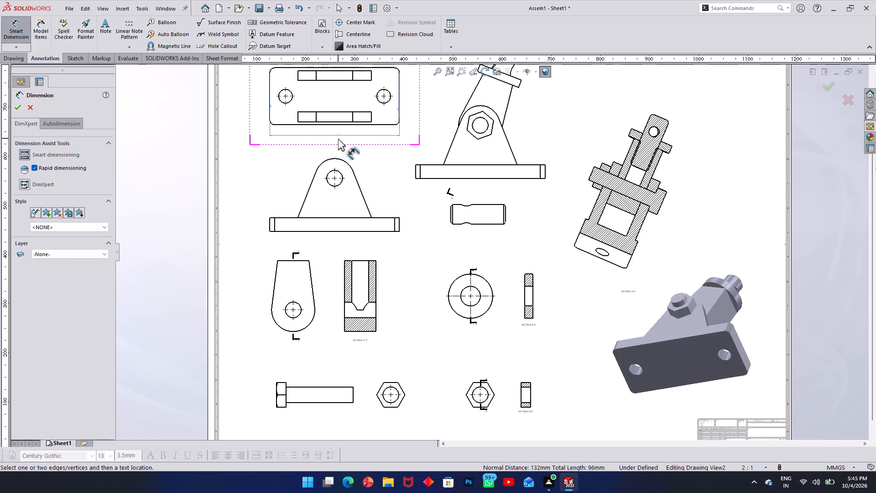
pyautogui.click(338, 138)
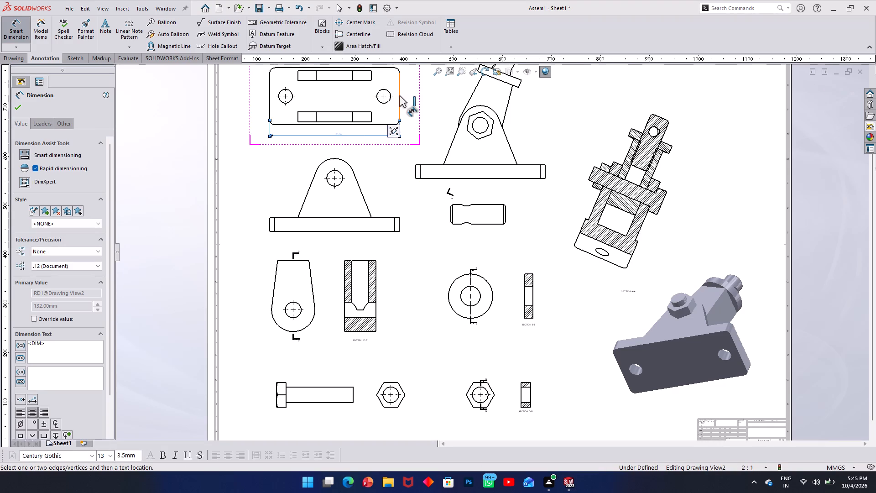
pyautogui.click(400, 94)
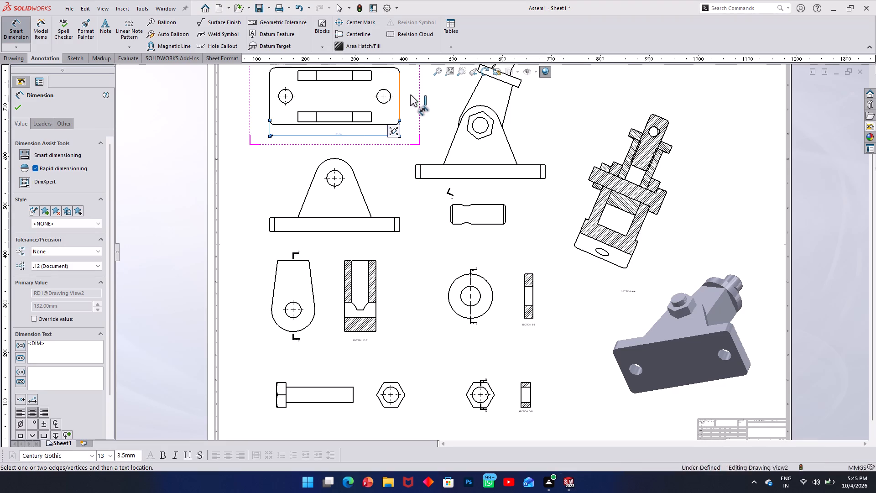
pyautogui.click(426, 94)
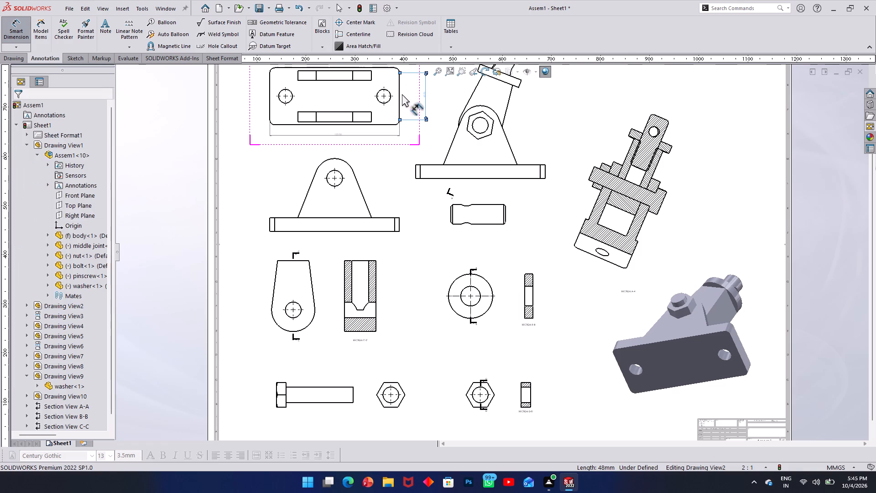
# Dimension the gap between the two lugs' inner faces in the body's plan view, placed beside the plate.
pyautogui.click(342, 81)
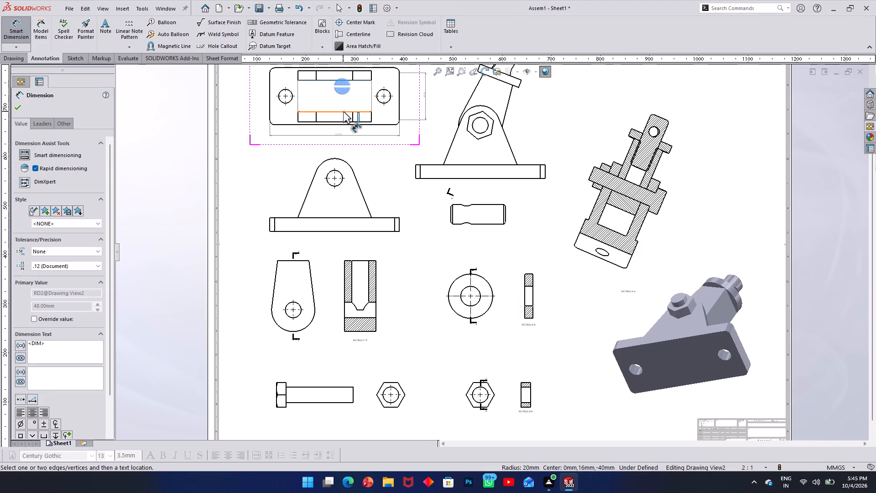
pyautogui.click(343, 111)
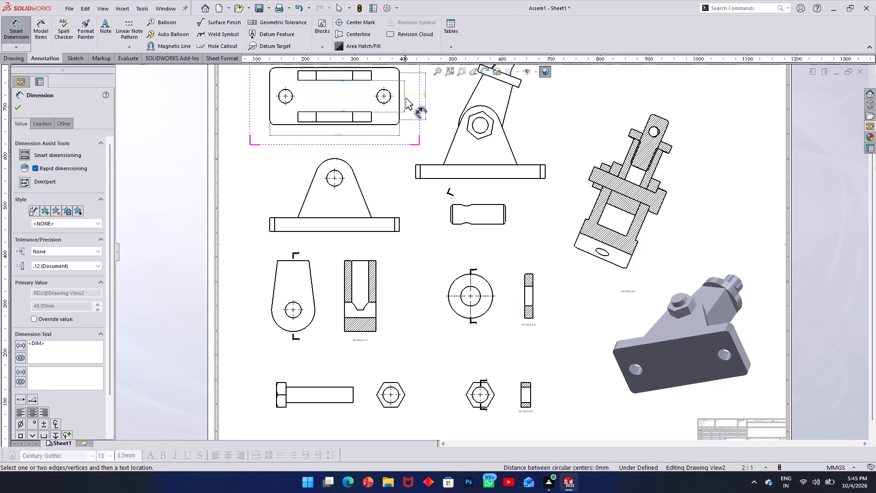
pyautogui.click(407, 97)
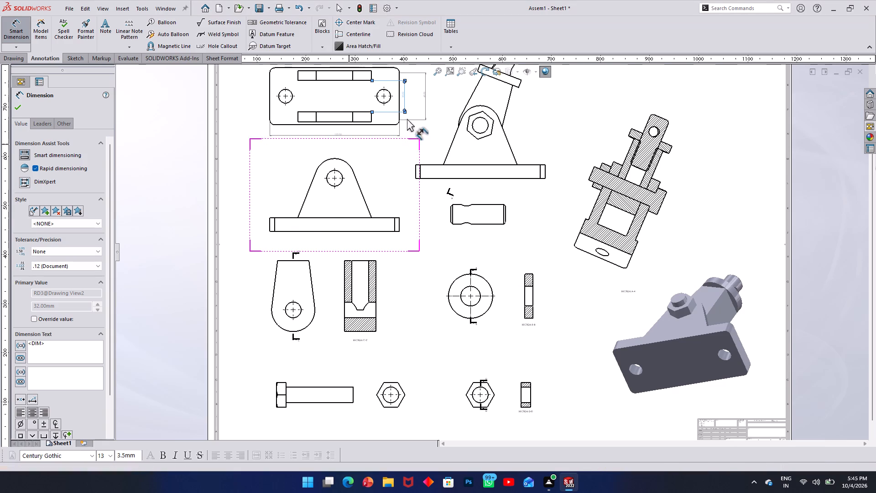
# Dimension the centre distance between the two mounting holes in the body's plan view, placed above the plate.
pyautogui.scroll(2, 399, 112)
pyautogui.scroll(-3, 398, 105)
pyautogui.scroll(-2, 405, 179)
pyautogui.click(319, 174)
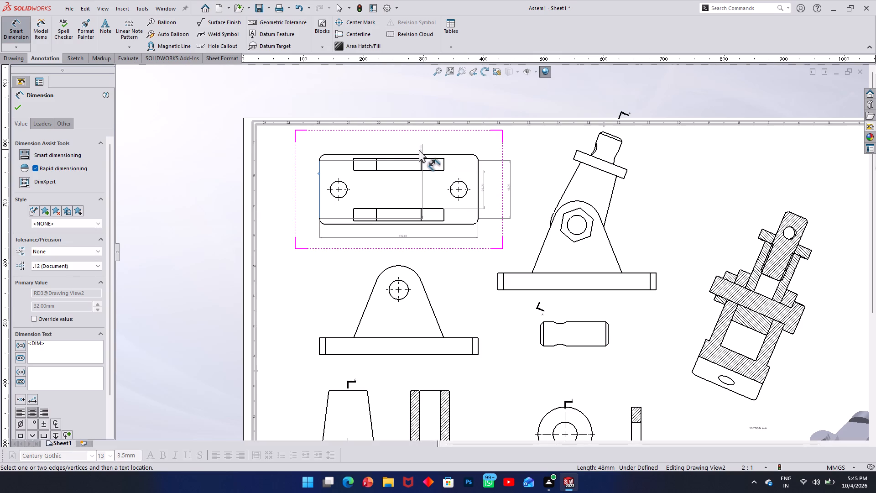
pyautogui.press('Escape')
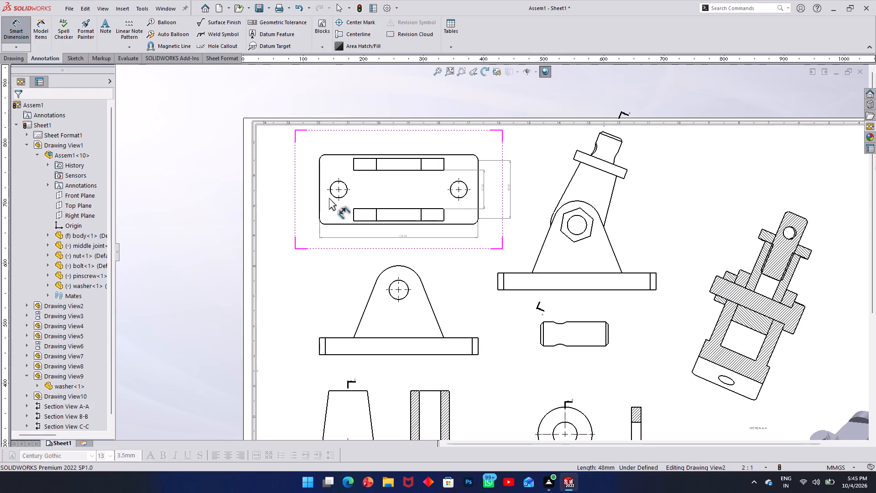
pyautogui.click(338, 190)
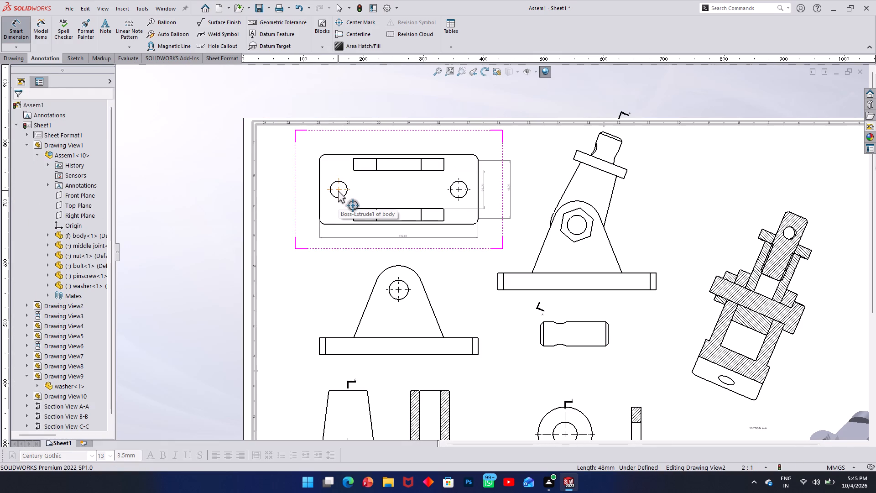
pyautogui.click(459, 188)
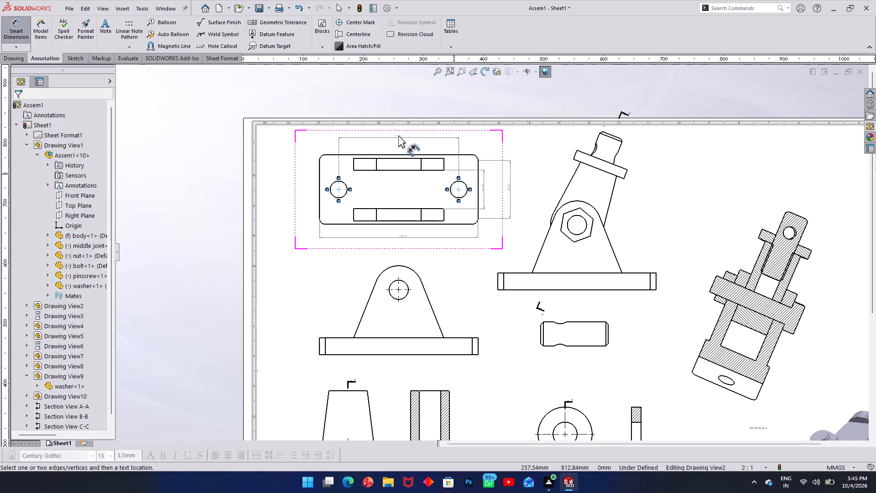
pyautogui.click(398, 135)
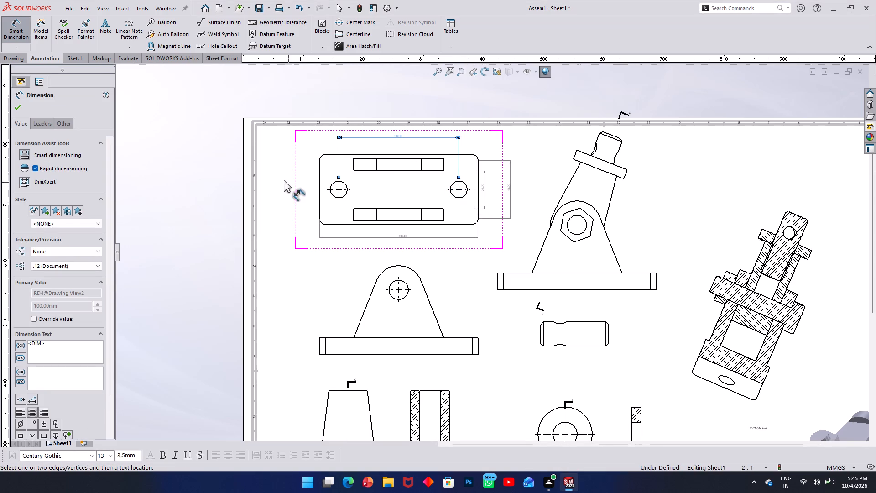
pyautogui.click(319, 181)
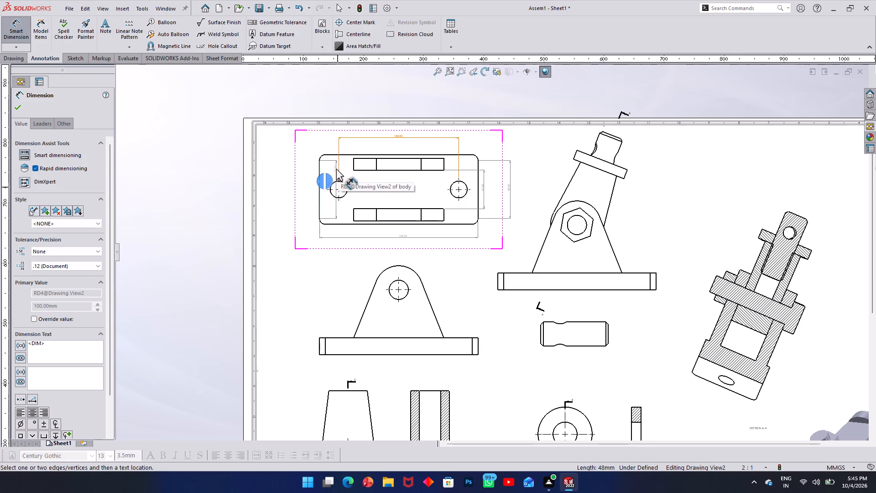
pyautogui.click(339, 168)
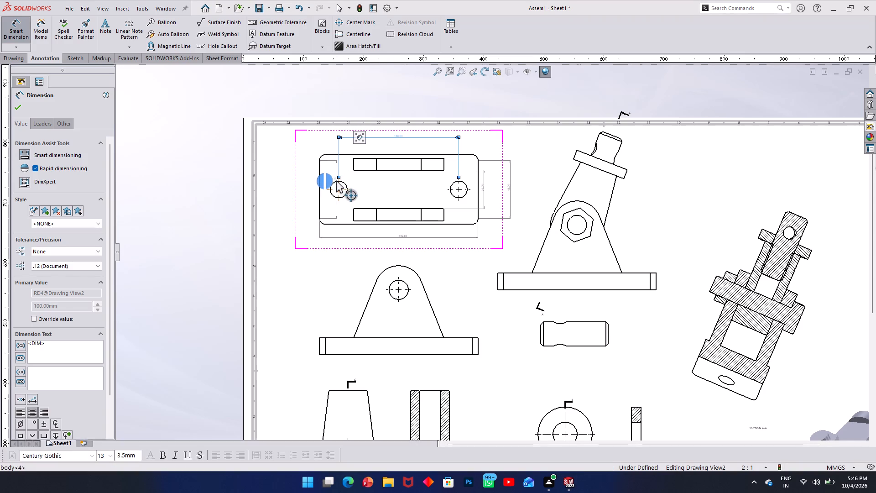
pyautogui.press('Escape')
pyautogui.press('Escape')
# Dimension the distance from the plate's left edge to the left mounting hole's centre, placed above the body's plan view.
pyautogui.click(13, 37)
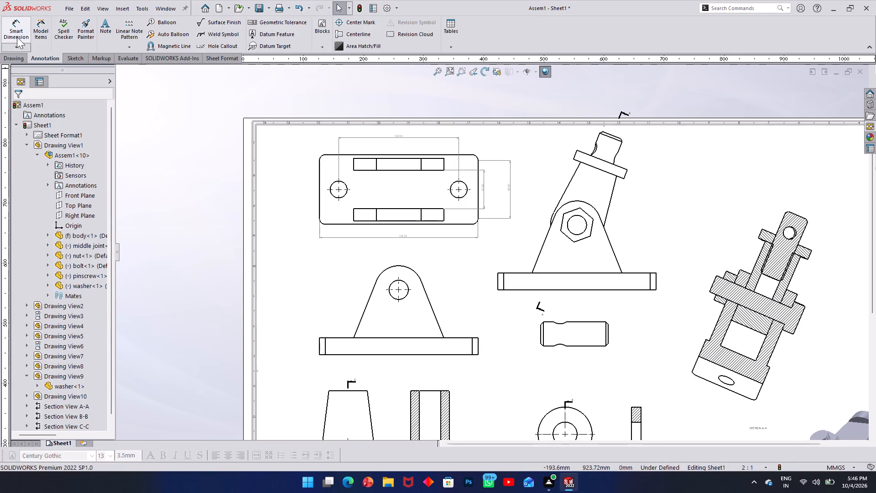
pyautogui.click(340, 194)
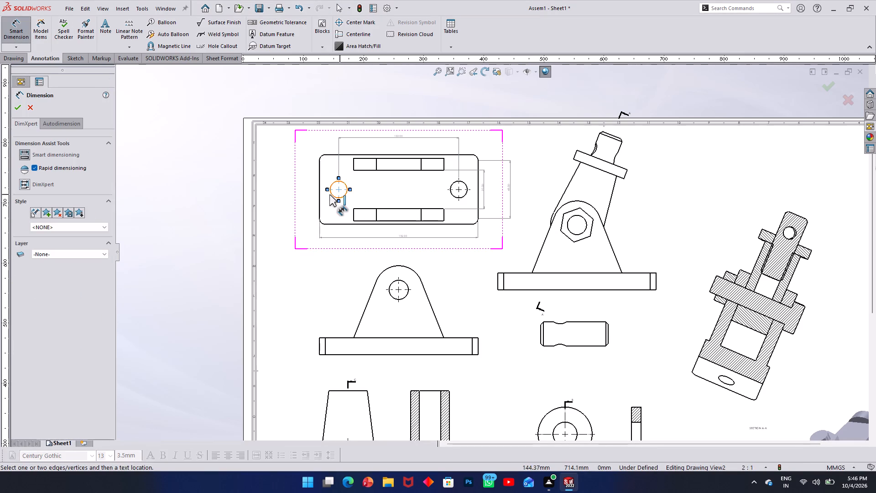
pyautogui.click(318, 192)
pyautogui.click(328, 139)
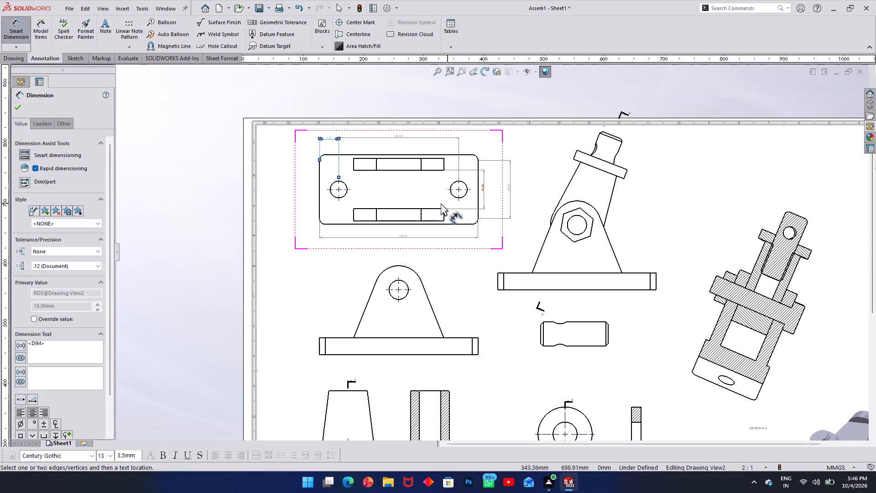
# Dimension the upper lug's thickness in the body's plan view, placed right of the plate.
pyautogui.click(401, 158)
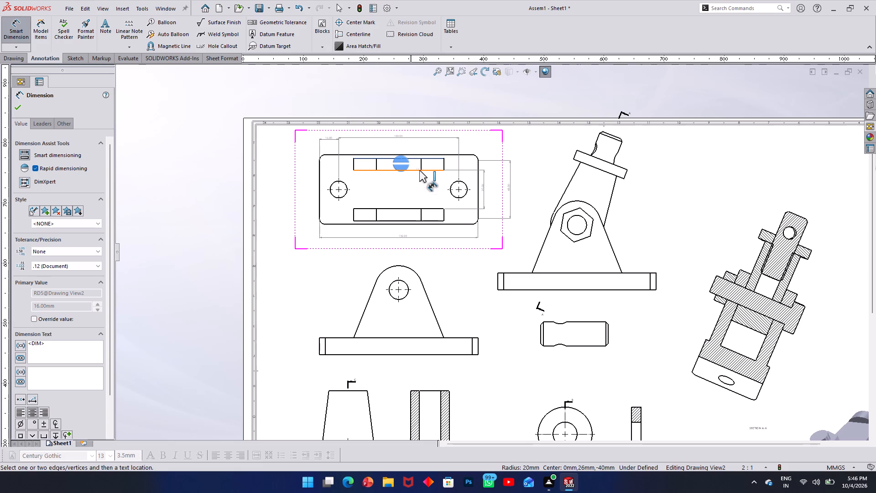
pyautogui.click(419, 170)
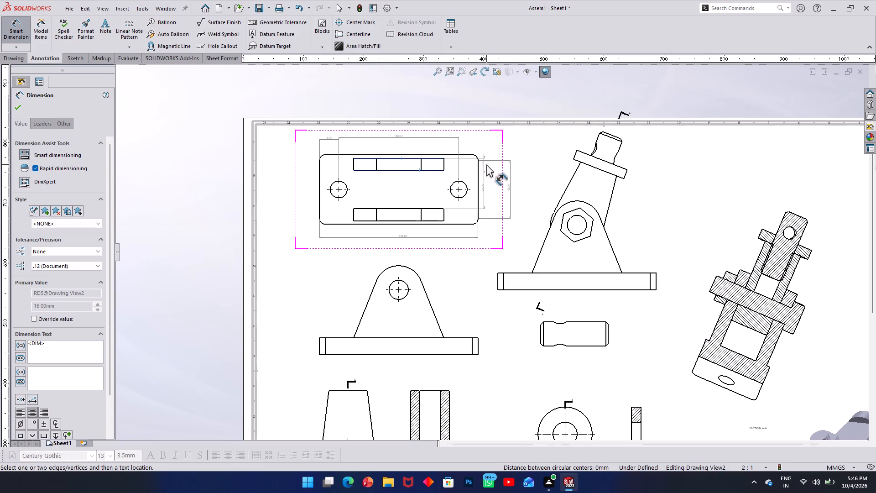
pyautogui.click(492, 164)
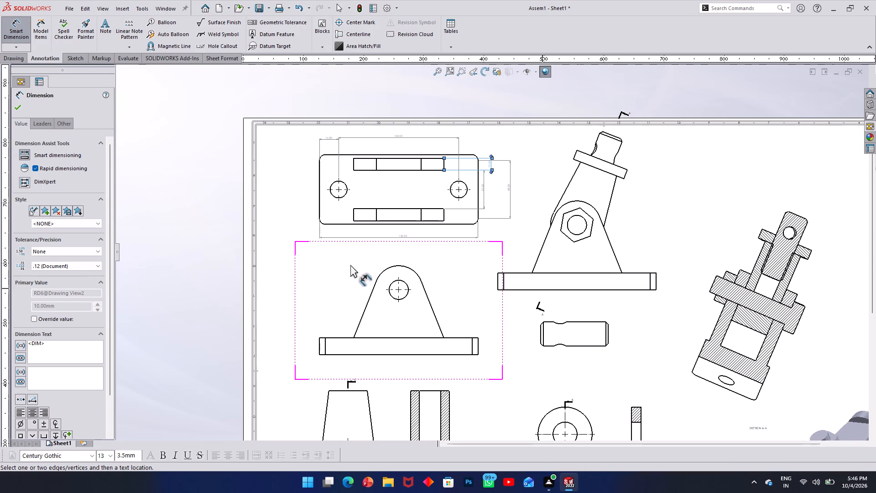
# Dimension the pivot hole's diameter and the lug's rounded top radius in the body's front view.
pyautogui.click(392, 283)
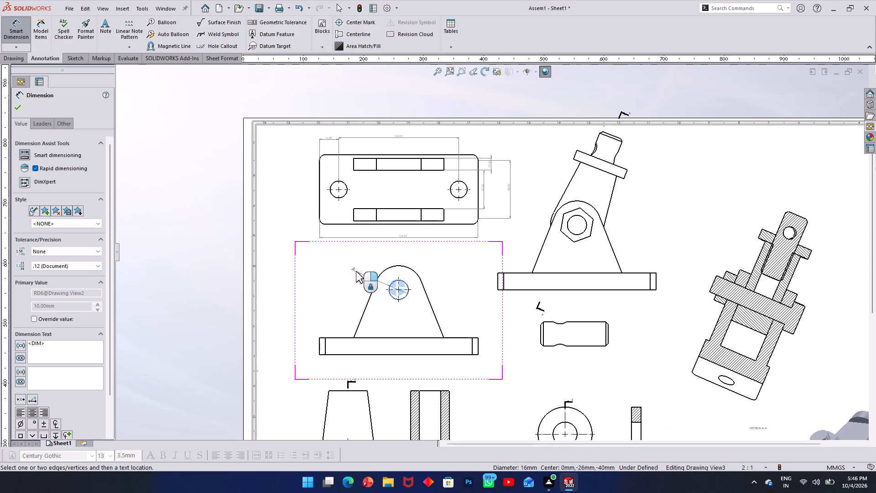
pyautogui.click(355, 271)
pyautogui.click(418, 274)
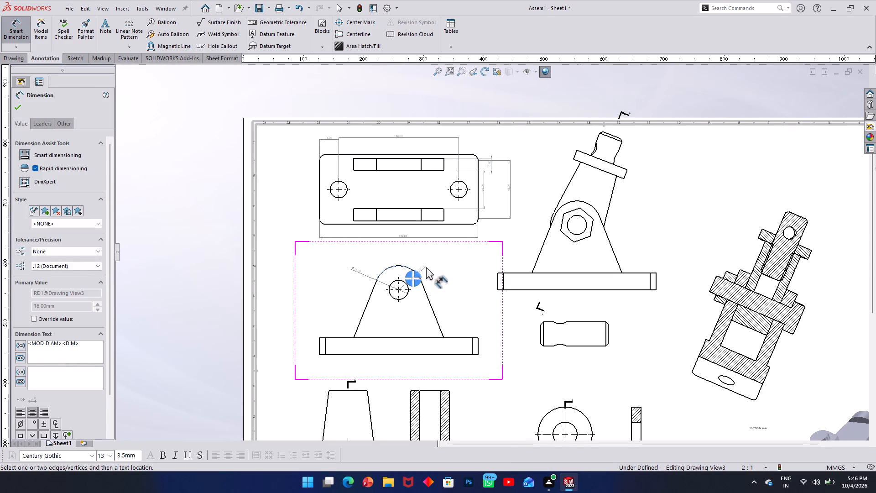
pyautogui.click(436, 260)
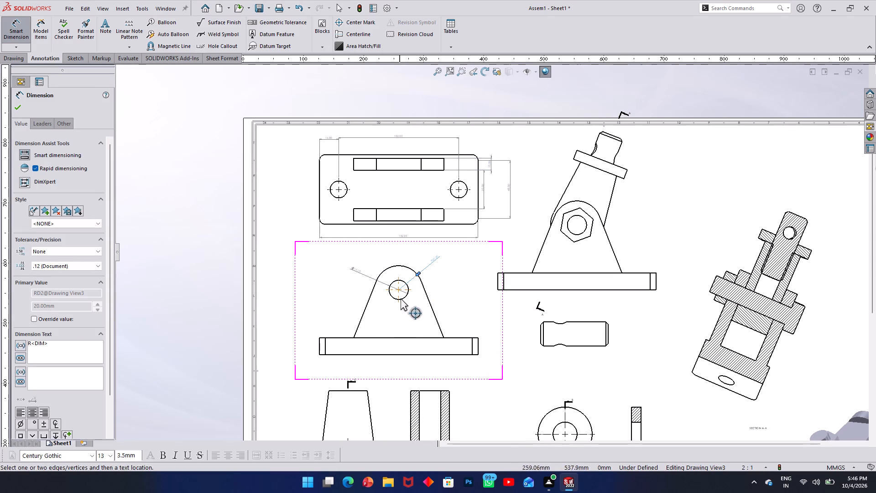
# Dimension the pivot hole centre's height above the base's bottom edge, placed left of the body's front view.
pyautogui.click(406, 290)
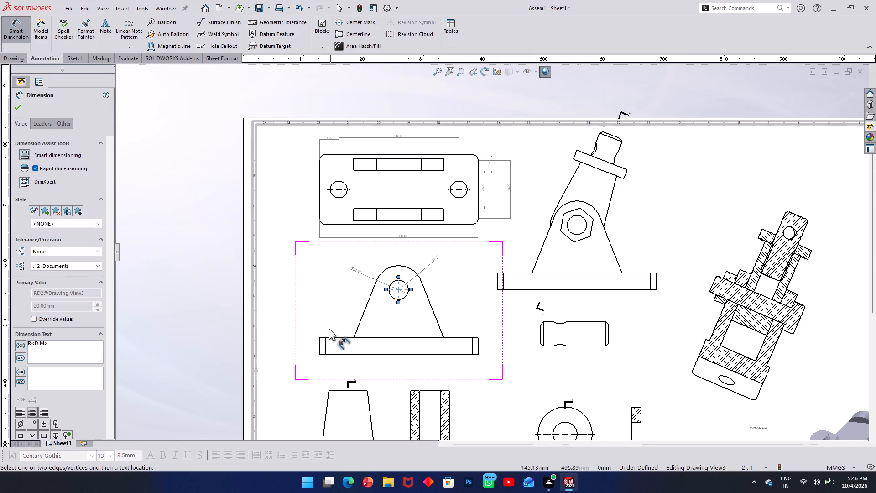
pyautogui.click(351, 356)
pyautogui.click(305, 326)
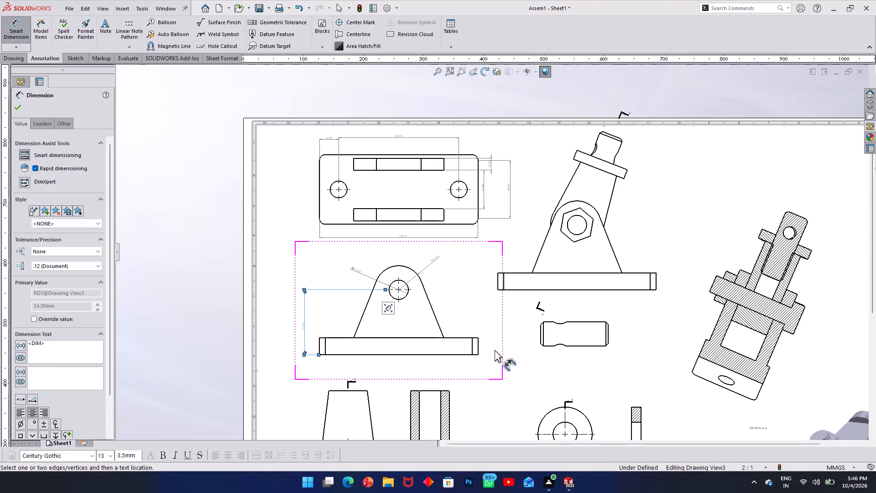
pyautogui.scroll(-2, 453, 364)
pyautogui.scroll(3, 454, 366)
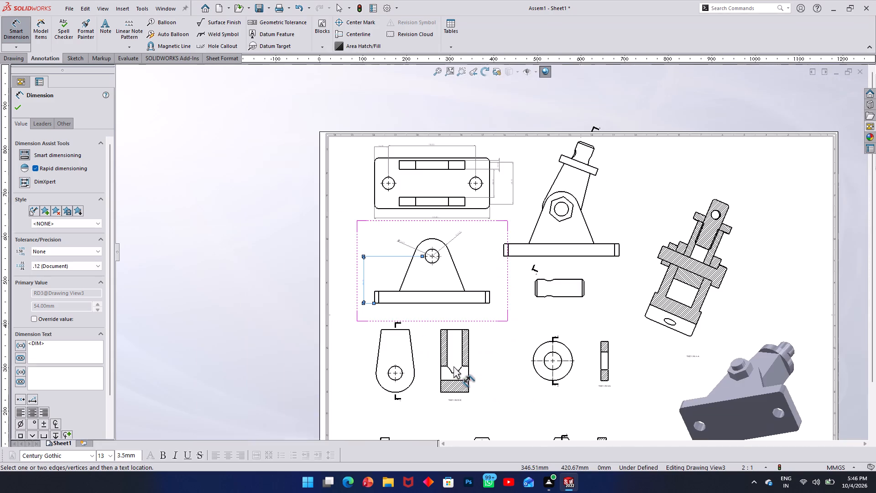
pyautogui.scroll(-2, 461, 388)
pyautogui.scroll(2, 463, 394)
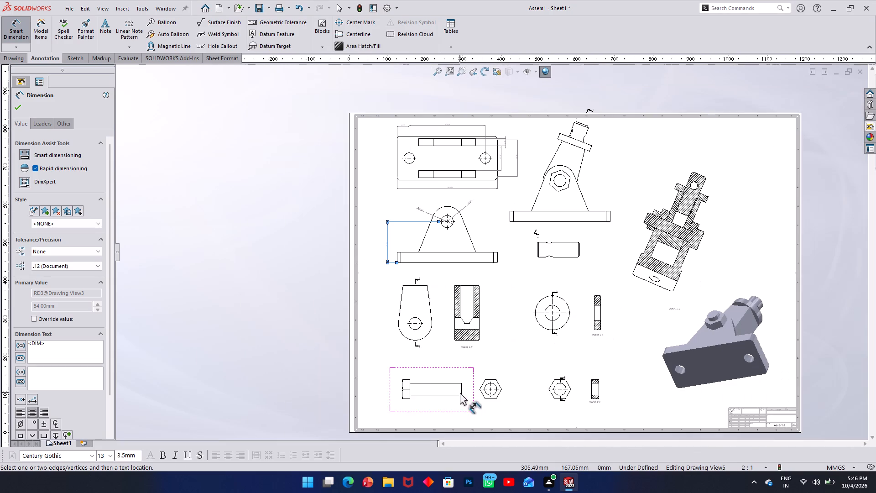
# Dimension the width of the middle joint's top edge in its front view, placed above the view.
pyautogui.scroll(-2, 459, 368)
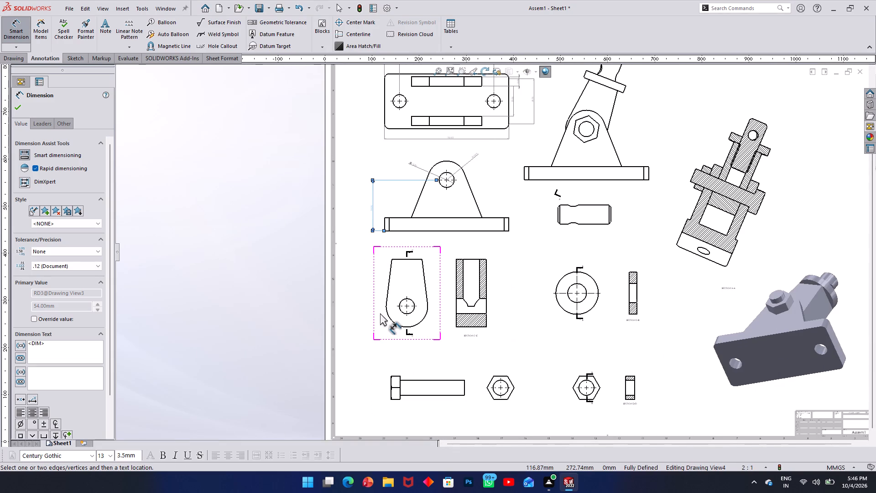
pyautogui.click(415, 260)
pyautogui.click(412, 241)
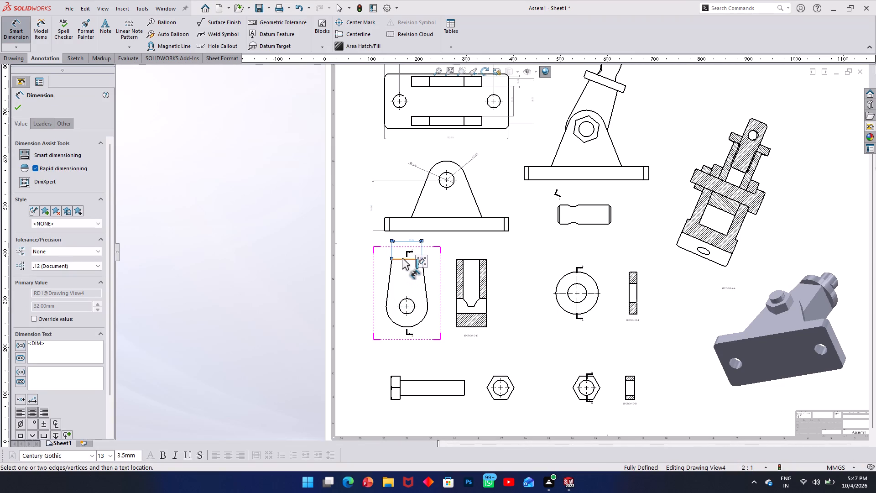
# Dimension the distance from the middle joint's top edge to its pivot hole's centre, placed left of the front view.
pyautogui.click(402, 259)
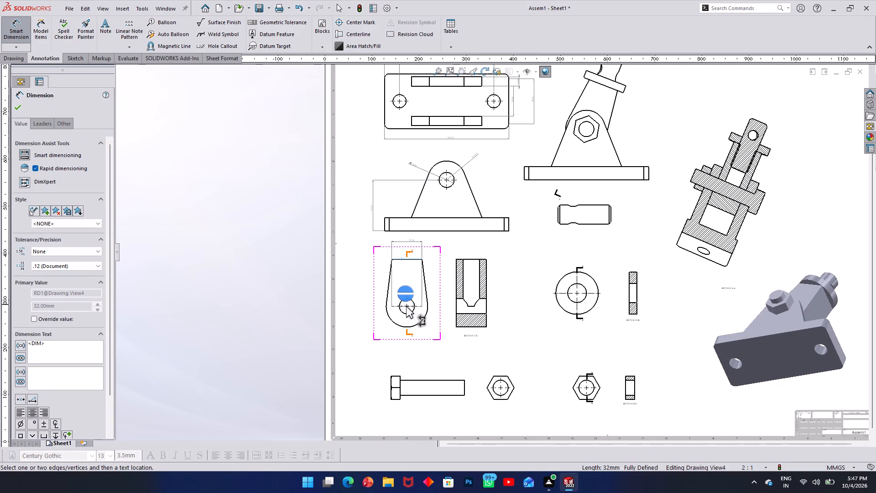
pyautogui.click(406, 306)
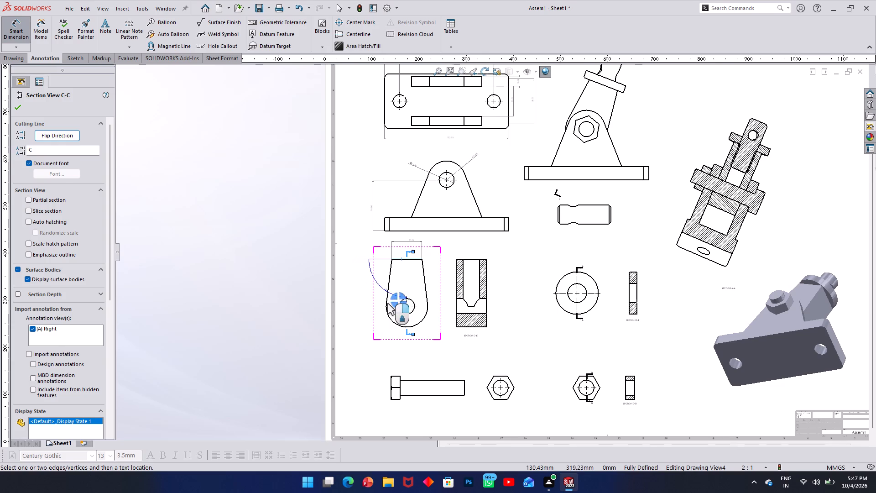
pyautogui.press('Escape')
pyautogui.press('Escape')
pyautogui.press('Escape')
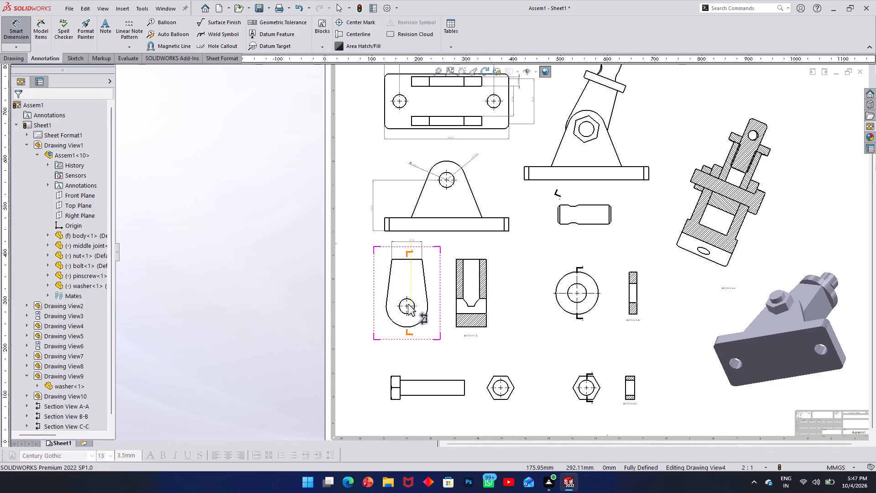
pyautogui.click(410, 307)
pyautogui.click(402, 260)
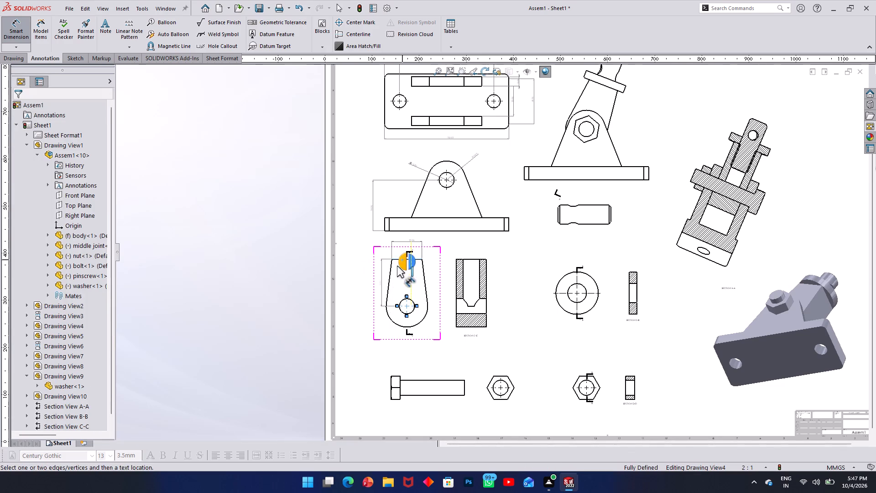
pyautogui.click(381, 282)
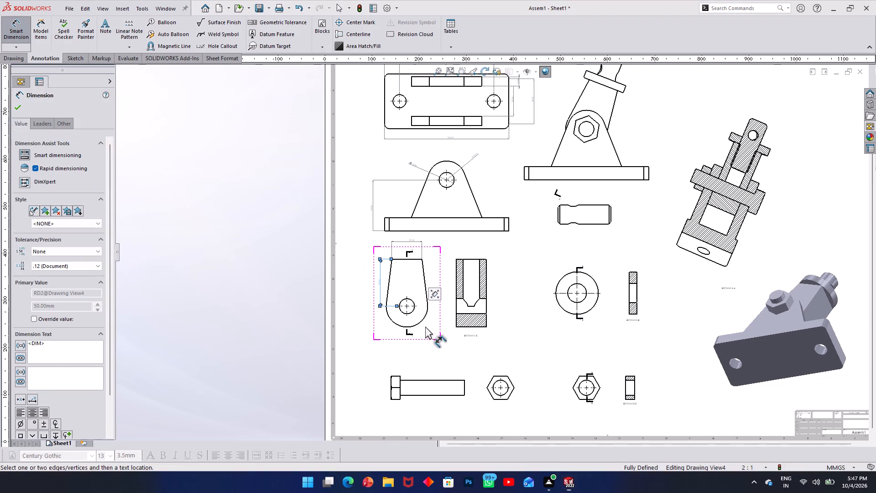
# Dimension the pivot hole's diameter and the rounded bottom's radius in the middle joint's front view.
pyautogui.click(412, 311)
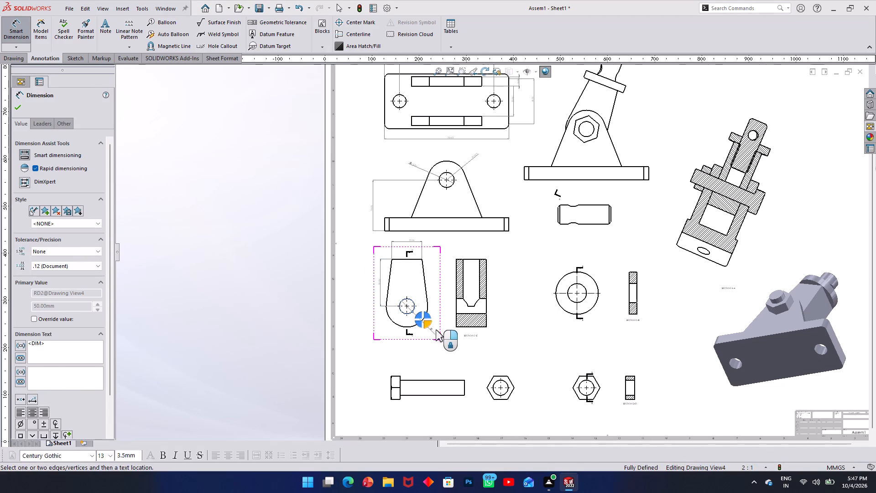
pyautogui.click(436, 330)
pyautogui.click(396, 325)
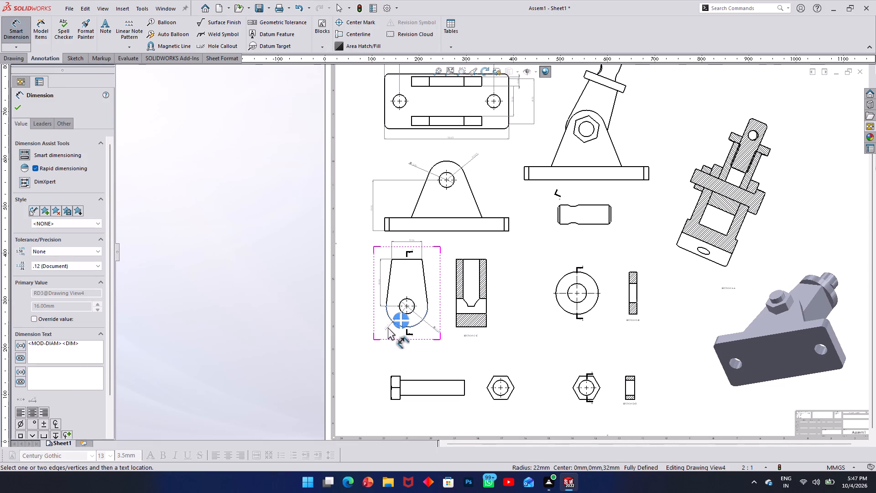
pyautogui.click(385, 331)
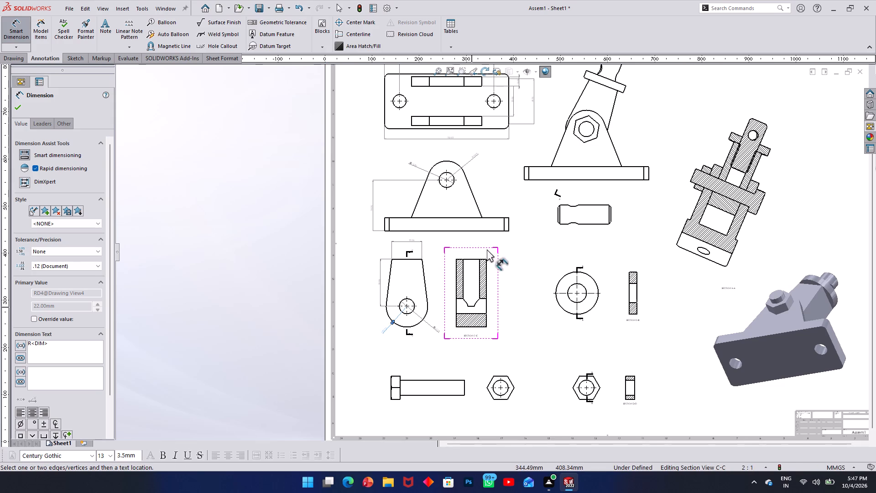
# Dimension the bore's diameter above section C-C and its straight wall's length left of the section.
pyautogui.click(464, 268)
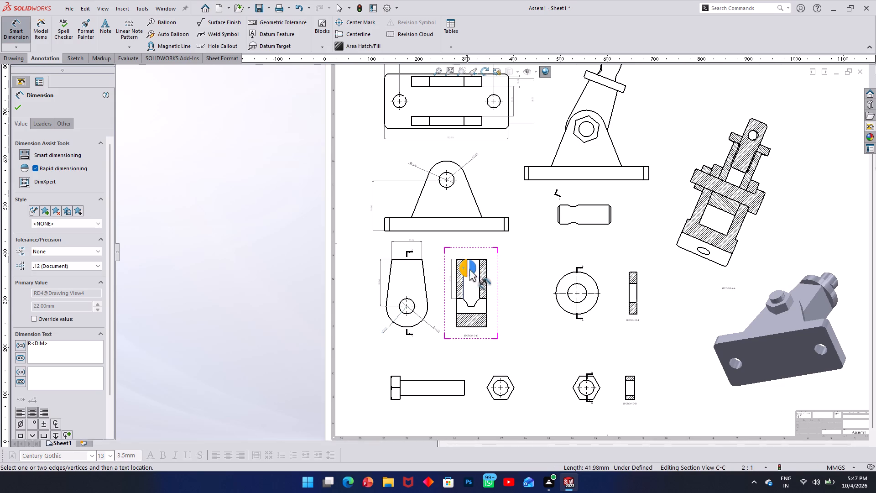
pyautogui.click(479, 275)
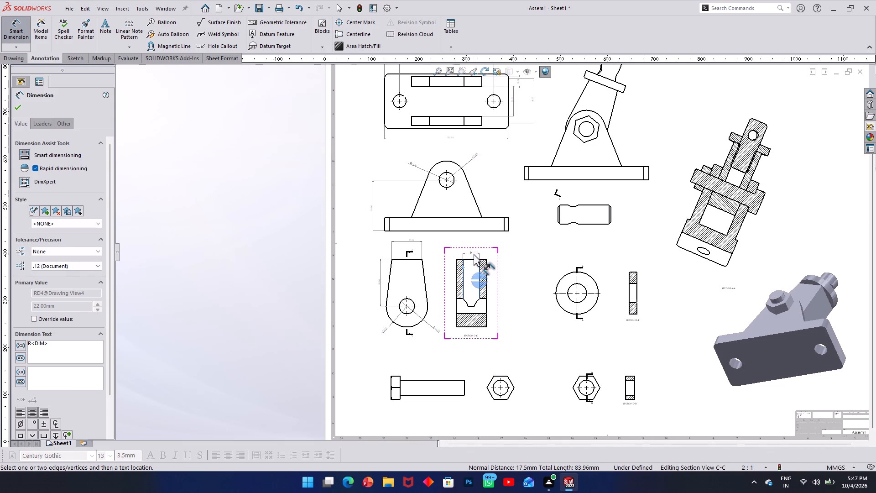
pyautogui.click(474, 254)
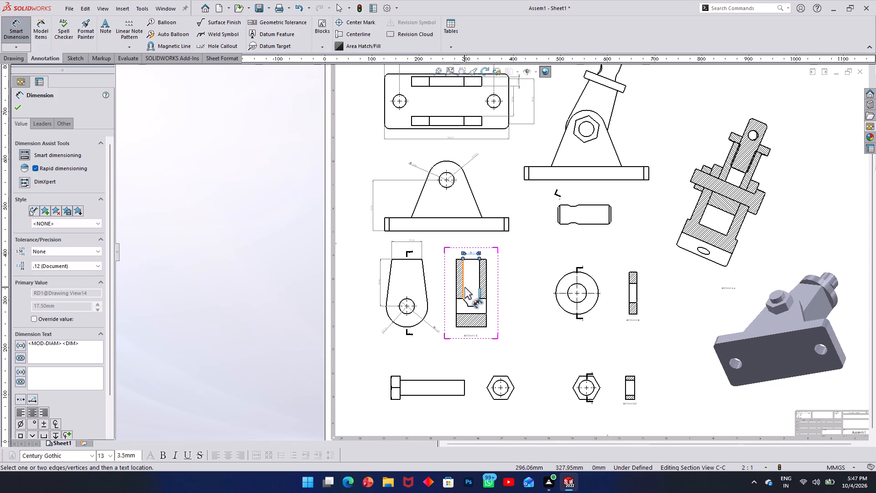
pyautogui.click(464, 287)
pyautogui.click(436, 283)
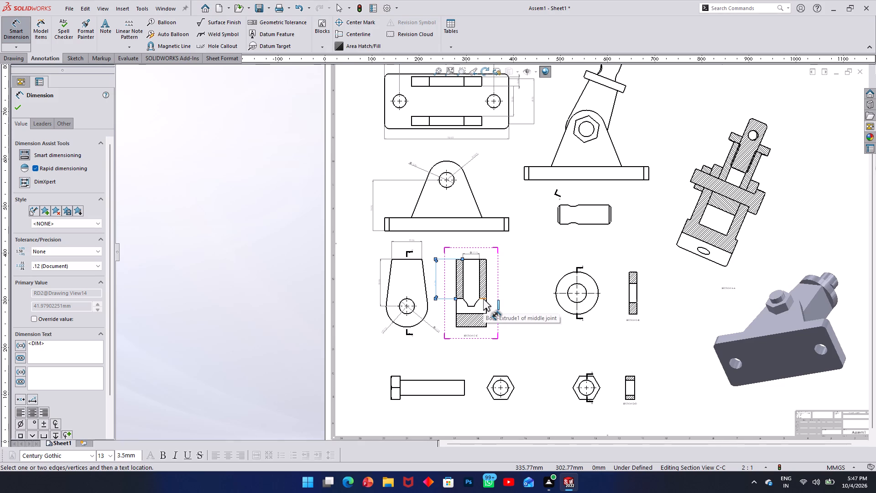
# Dimension the cross hole's diameter in section C-C, placed right of the section.
pyautogui.click(483, 299)
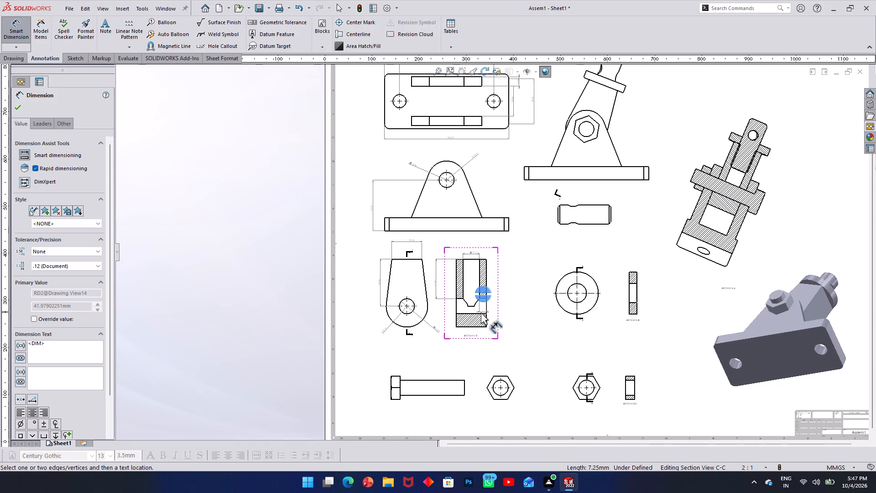
pyautogui.click(481, 313)
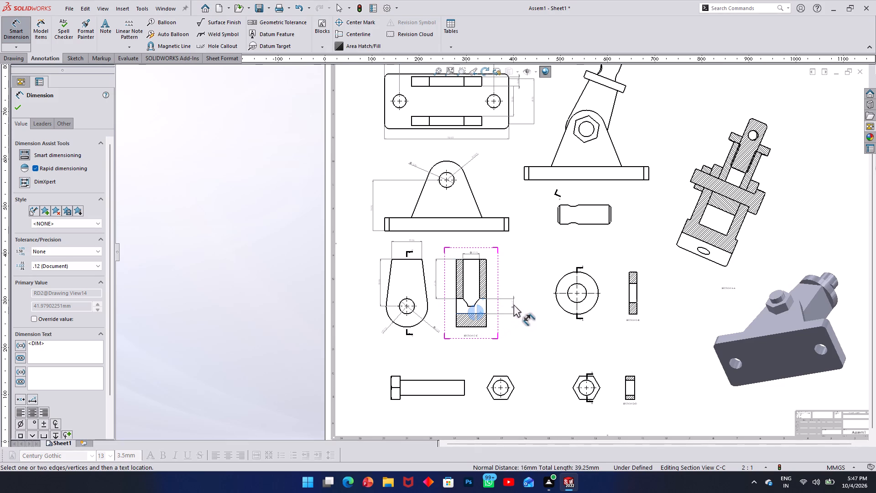
pyautogui.click(510, 305)
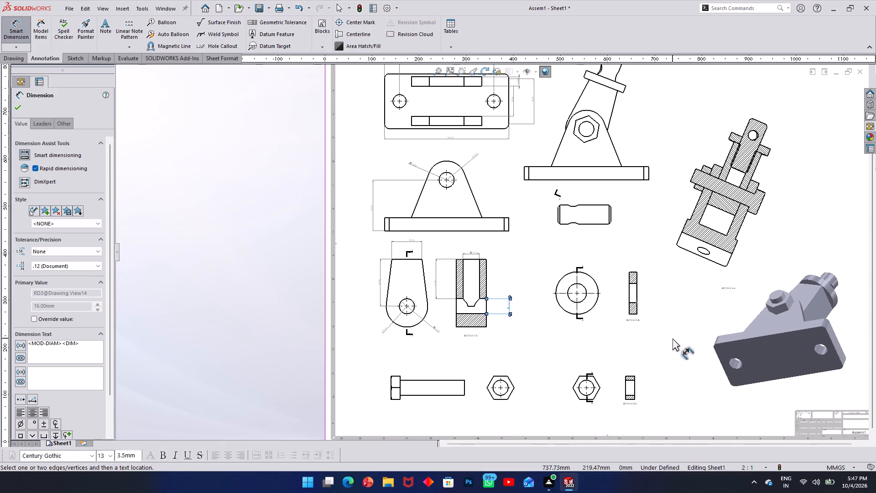
# Dimension the washer's hole diameter in section B-B, placed right of the section.
pyautogui.click(636, 292)
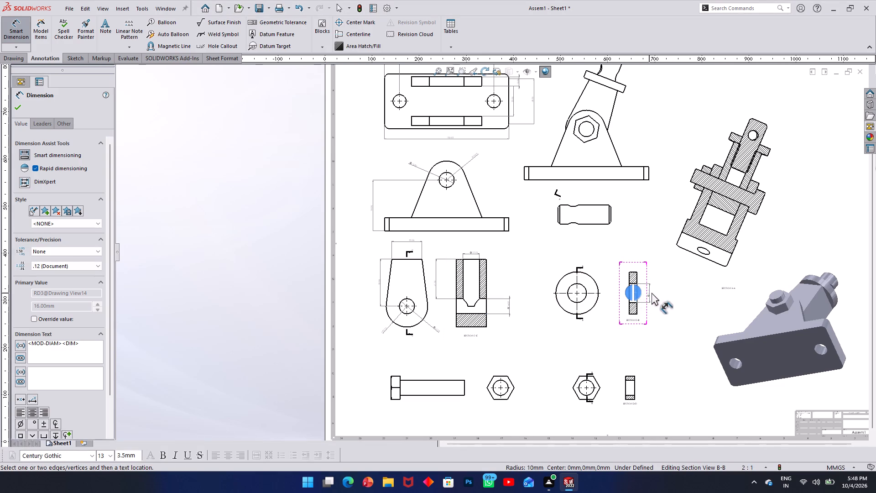
pyautogui.click(658, 292)
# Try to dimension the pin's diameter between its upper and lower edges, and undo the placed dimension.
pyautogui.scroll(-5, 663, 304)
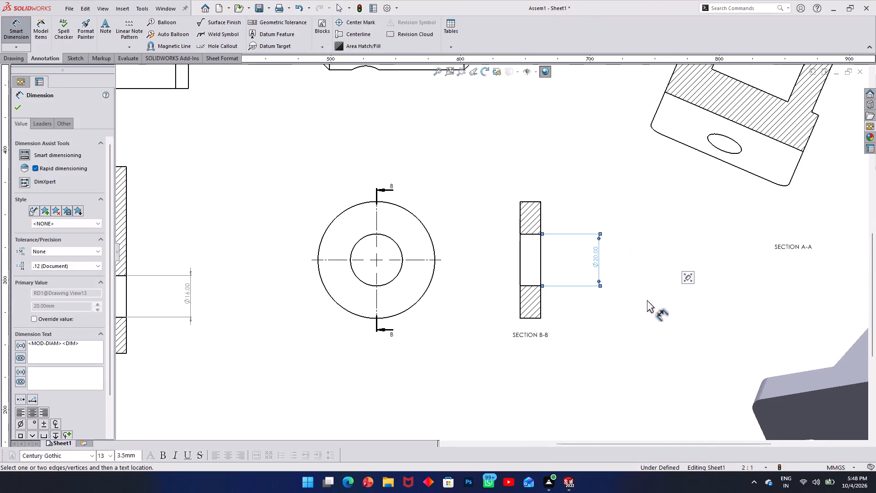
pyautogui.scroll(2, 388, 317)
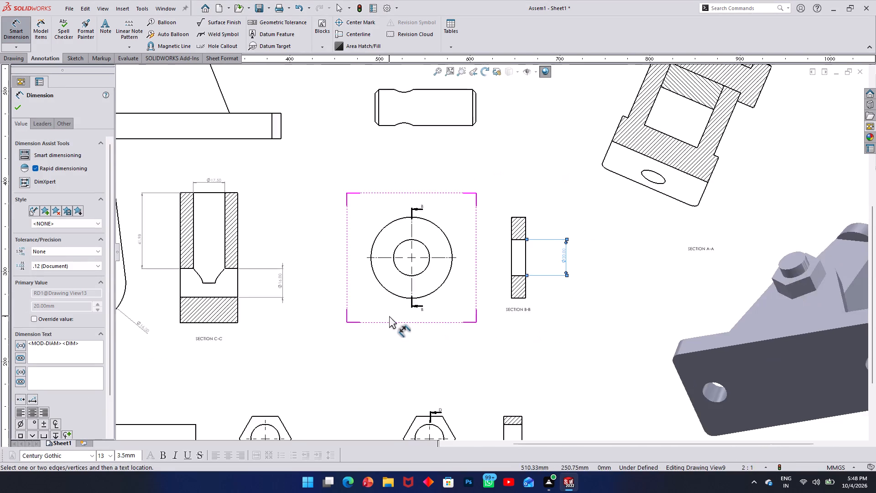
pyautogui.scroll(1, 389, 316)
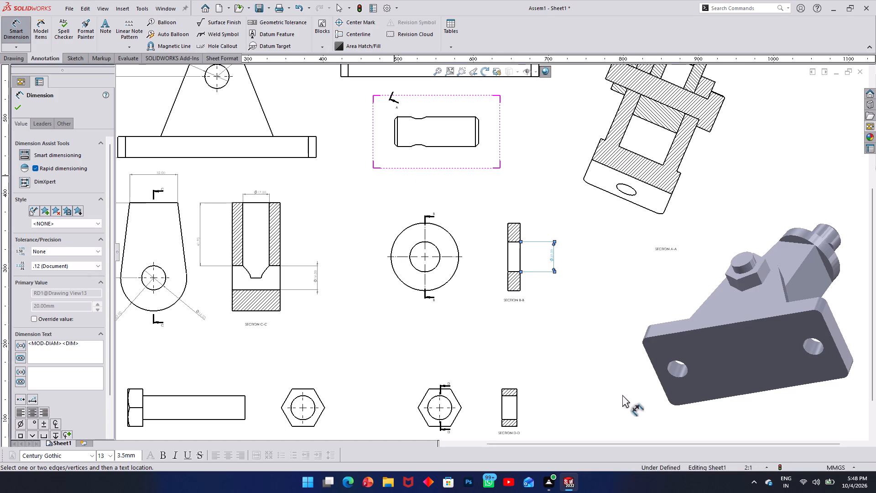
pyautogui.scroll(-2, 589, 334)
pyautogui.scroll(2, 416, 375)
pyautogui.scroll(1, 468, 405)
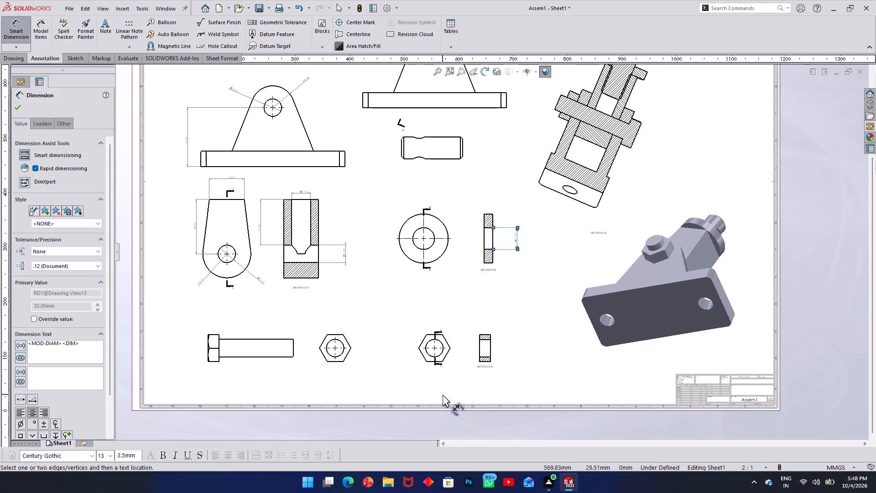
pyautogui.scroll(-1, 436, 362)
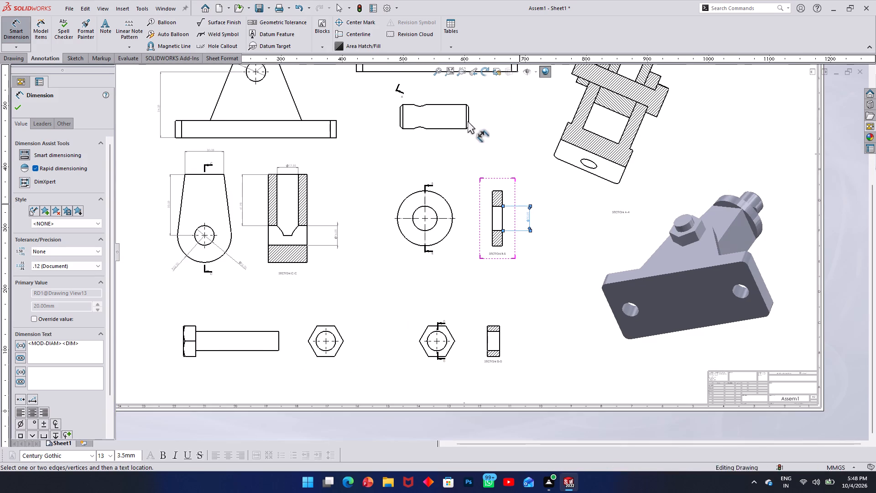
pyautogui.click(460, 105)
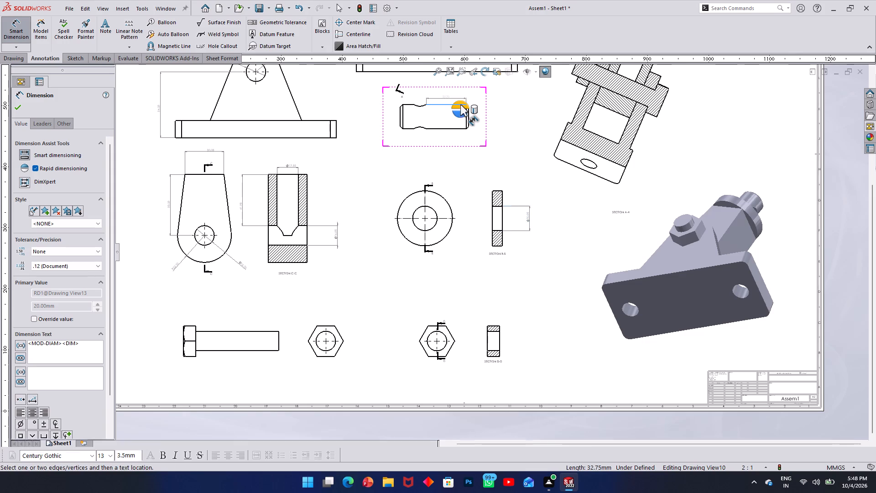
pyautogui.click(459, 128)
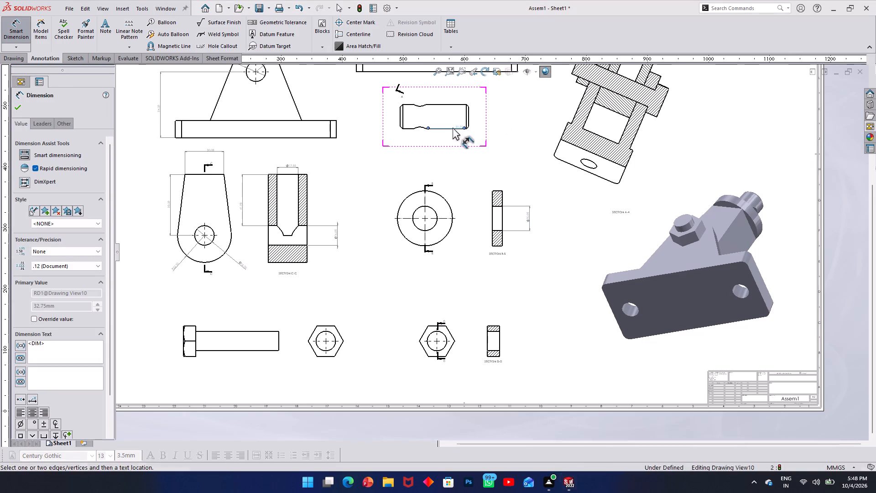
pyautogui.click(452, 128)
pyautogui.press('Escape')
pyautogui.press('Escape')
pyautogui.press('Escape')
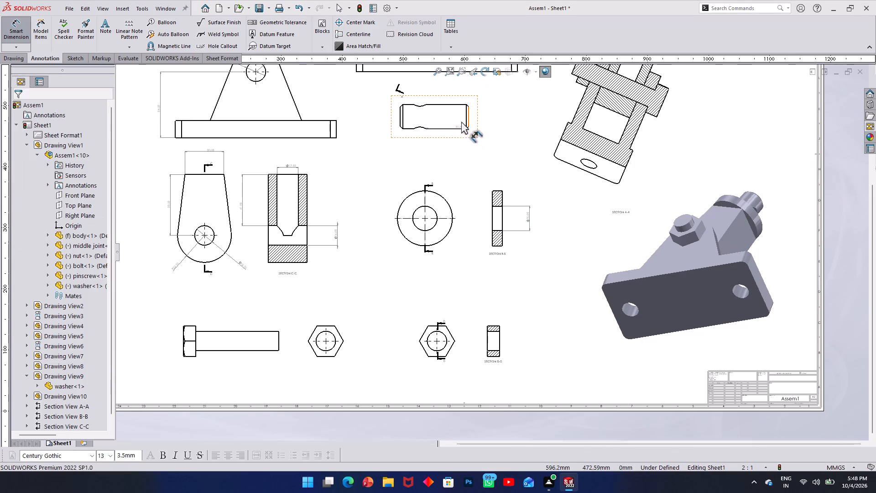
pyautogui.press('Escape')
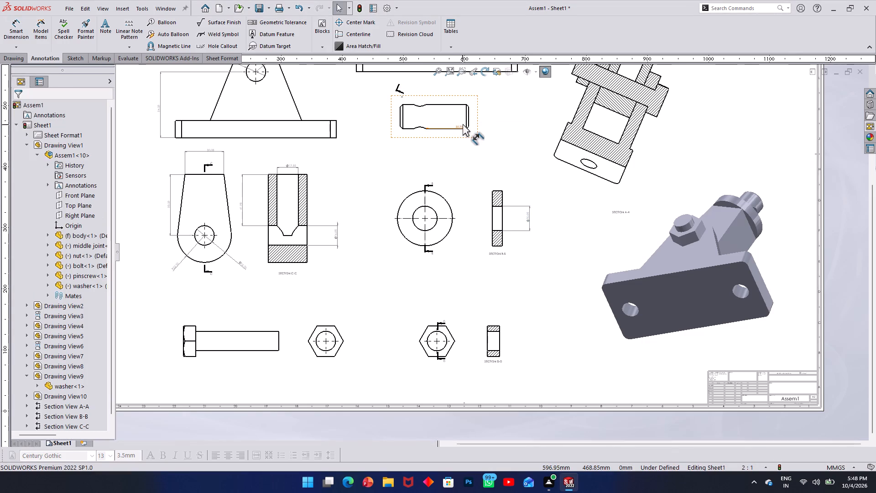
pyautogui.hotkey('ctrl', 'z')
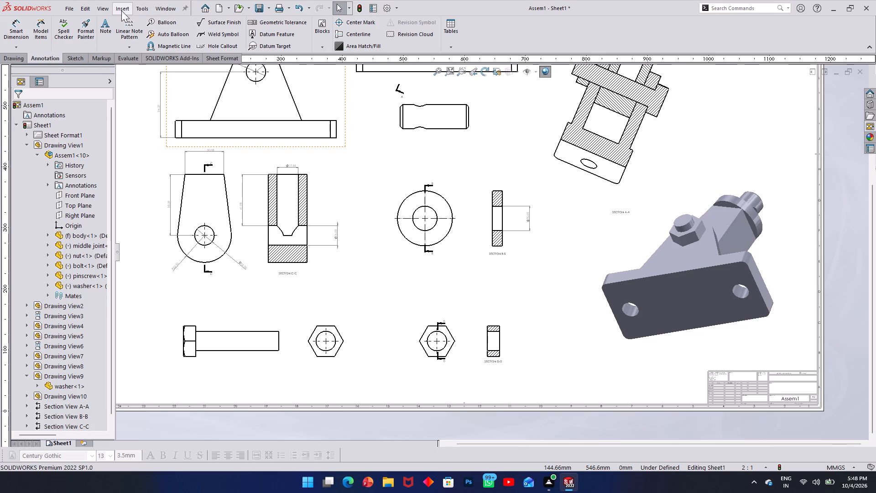
# Set the document's dimension text height to 36 points.
pyautogui.click(388, 9)
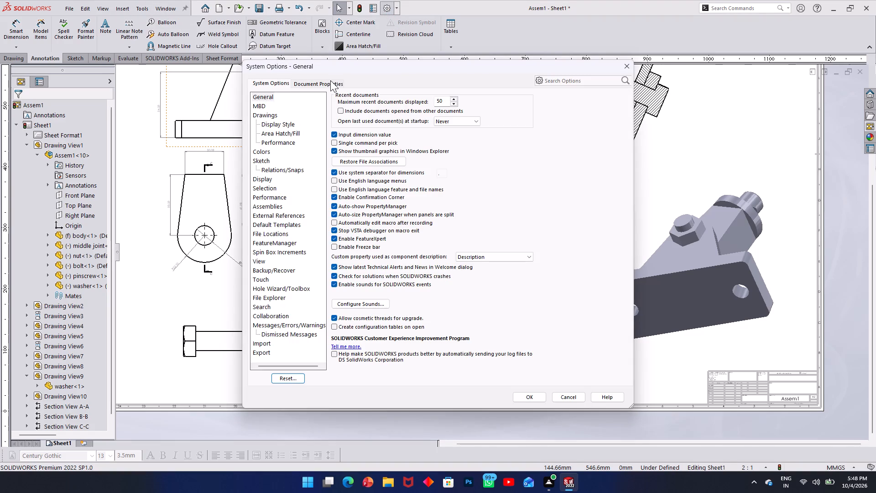
pyautogui.click(329, 83)
pyautogui.rightClick(275, 109)
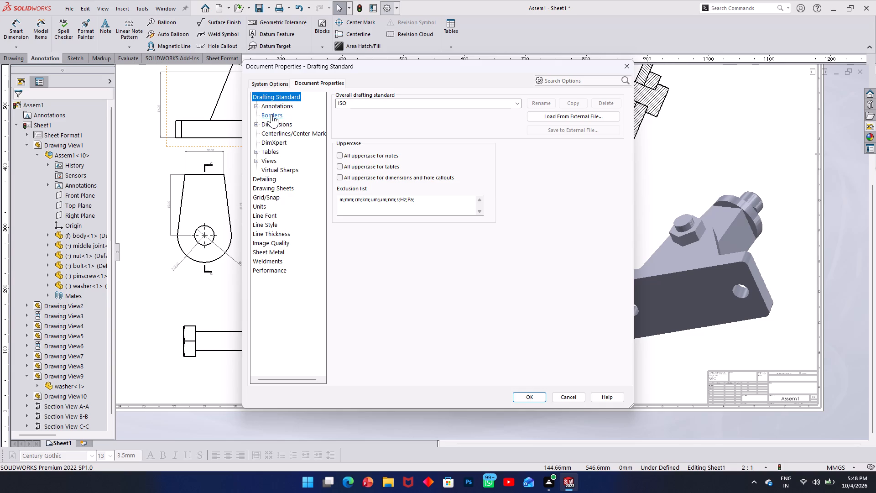
pyautogui.click(275, 123)
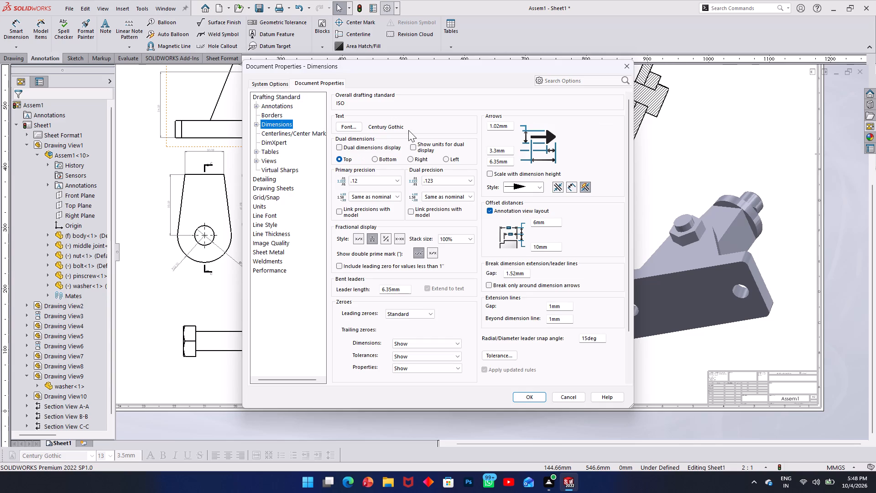
pyautogui.click(354, 127)
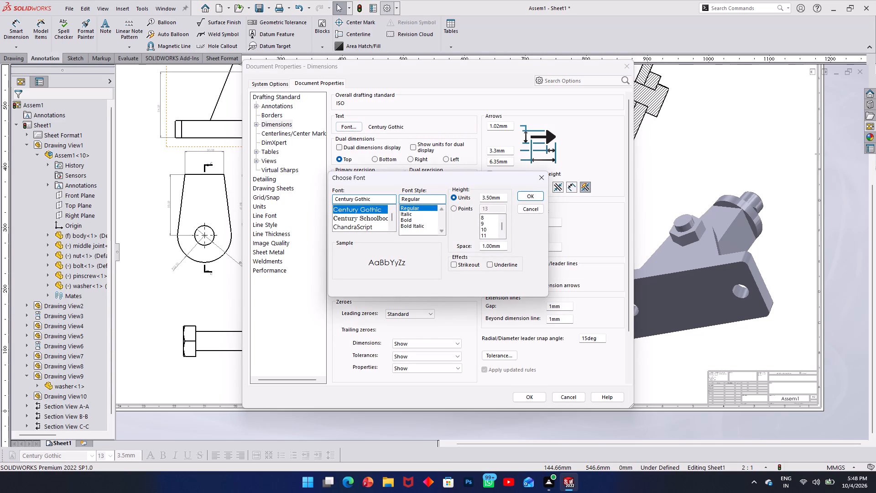
pyautogui.click(453, 210)
pyautogui.scroll(-5, 492, 226)
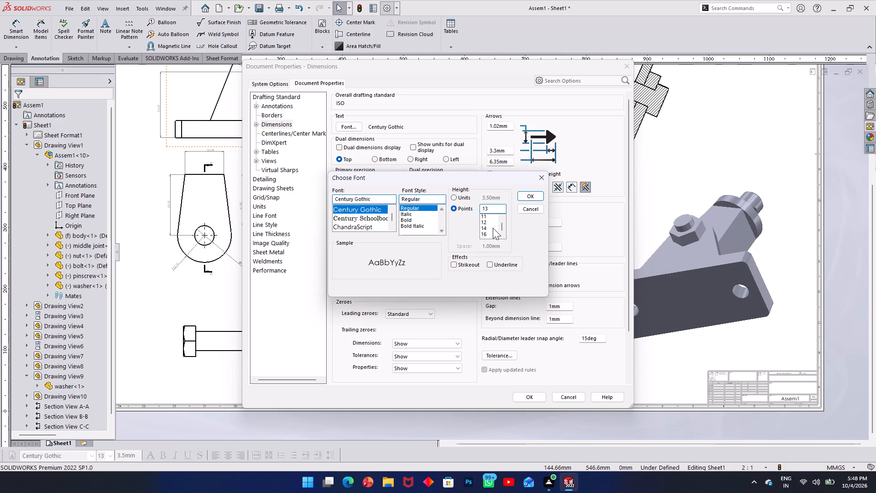
pyautogui.click(485, 229)
pyautogui.click(485, 223)
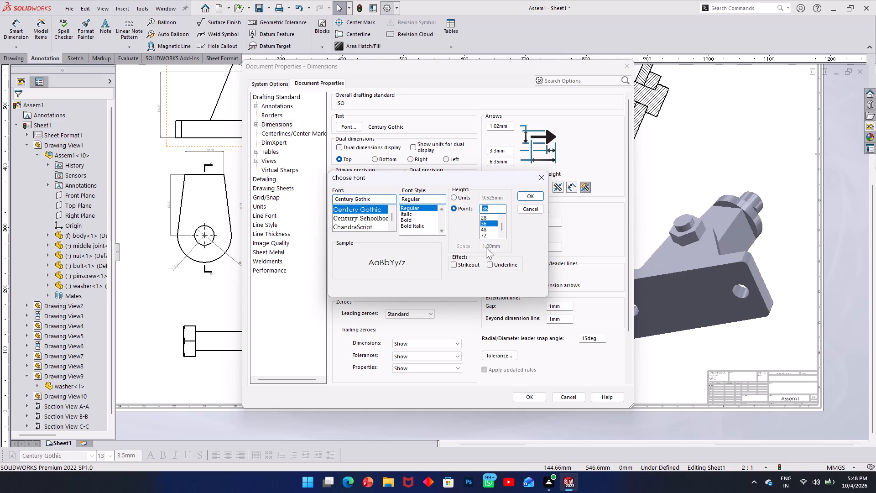
pyautogui.click(522, 196)
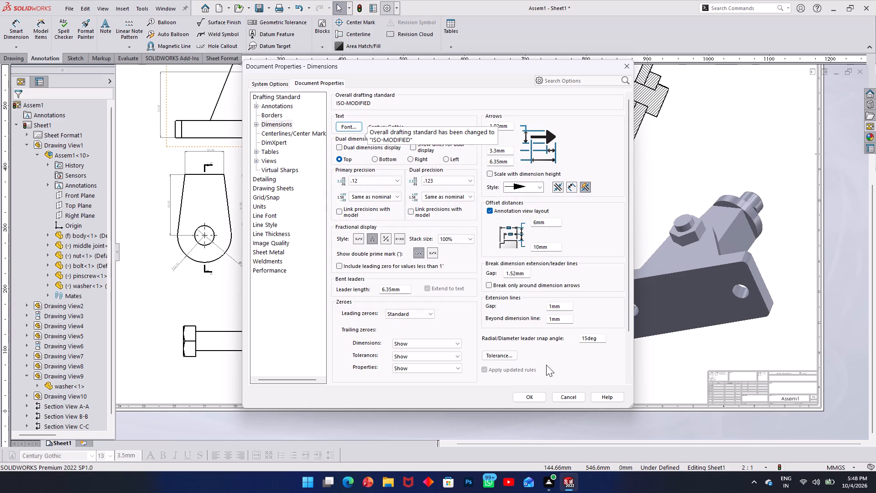
pyautogui.click(533, 395)
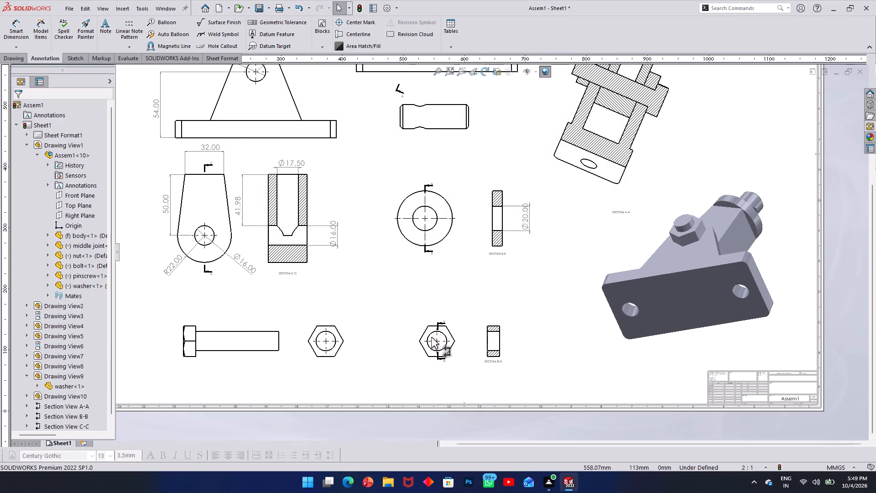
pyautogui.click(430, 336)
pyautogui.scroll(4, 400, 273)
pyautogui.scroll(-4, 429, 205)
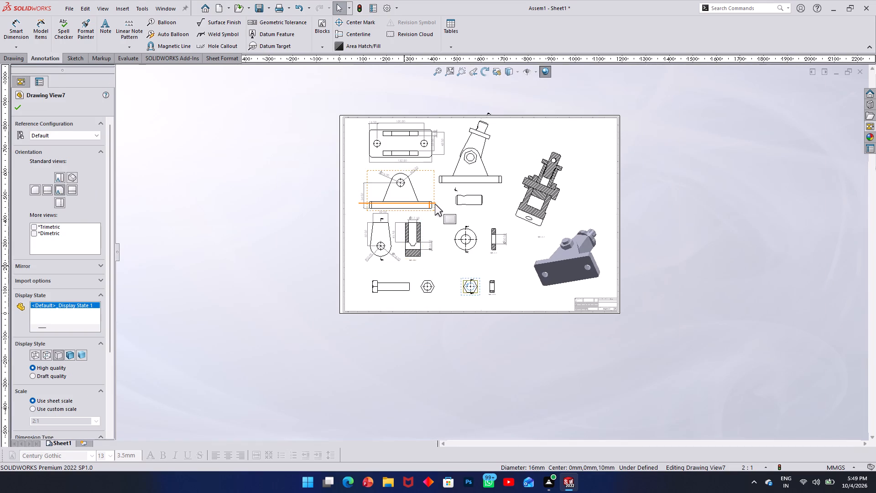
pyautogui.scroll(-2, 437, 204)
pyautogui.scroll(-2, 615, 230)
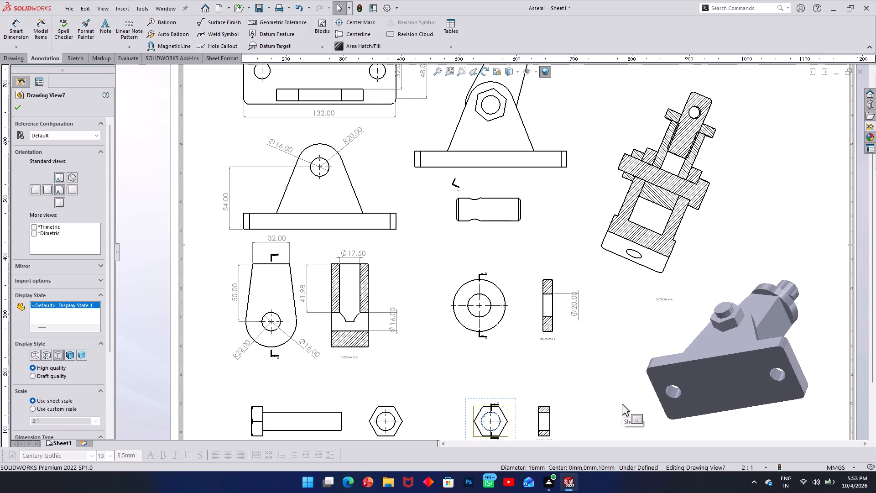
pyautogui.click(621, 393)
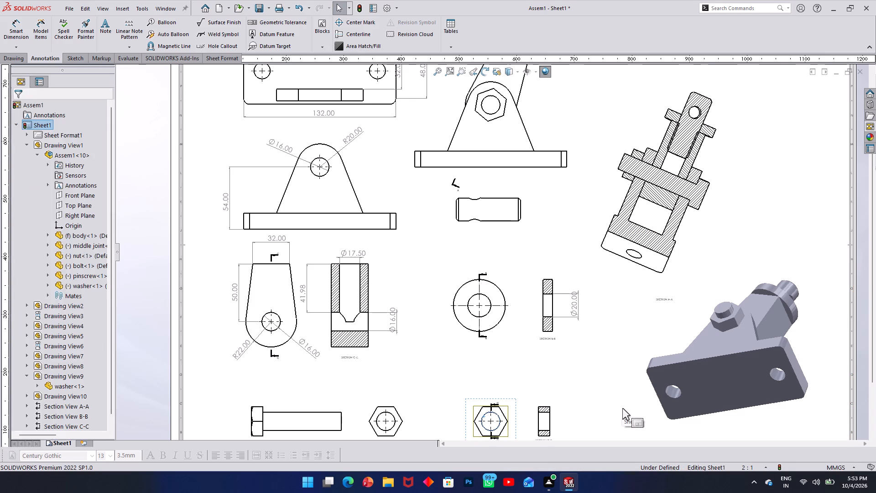
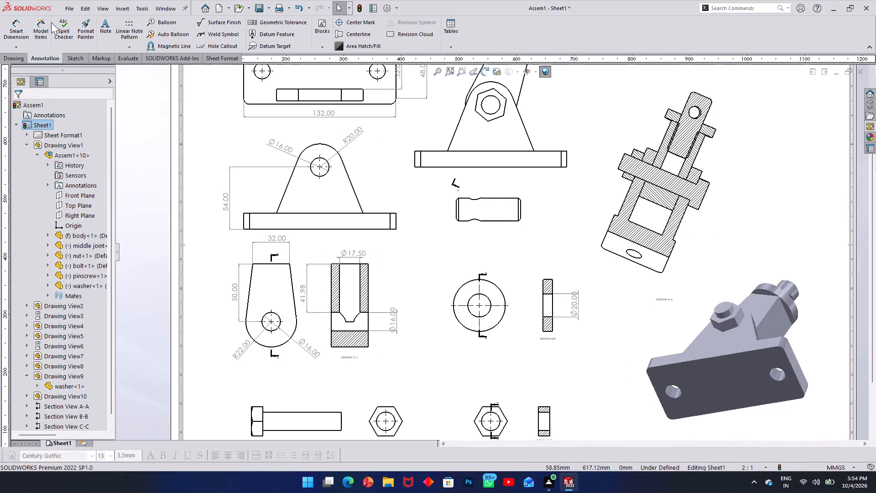
# Save the drawing as a PDF named Assem1 in the jack assembly folder.
pyautogui.scroll(1, 278, 151)
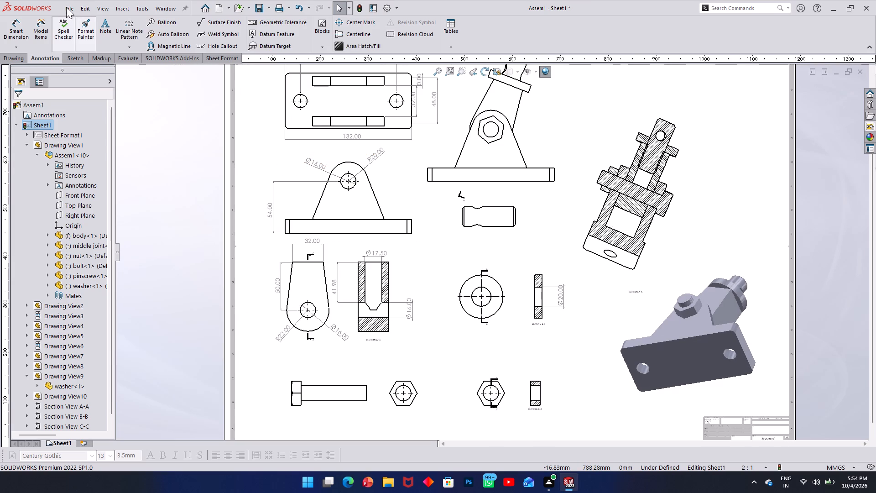
pyautogui.click(66, 6)
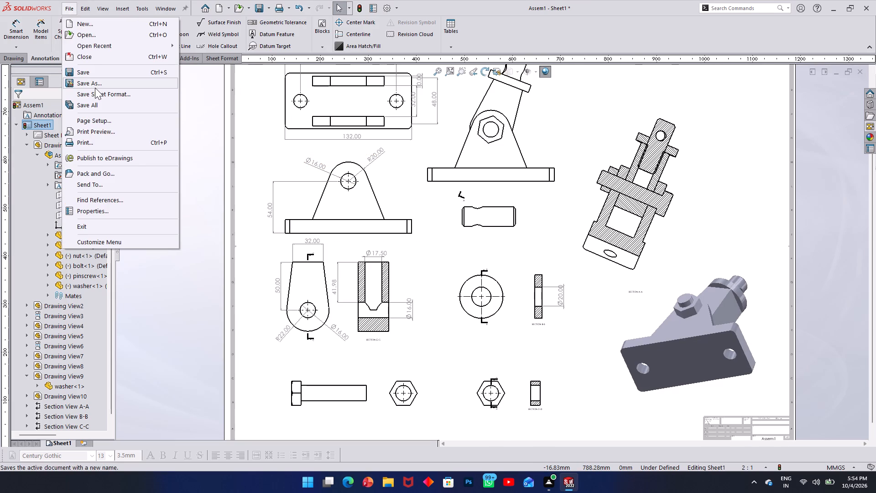
pyautogui.click(95, 88)
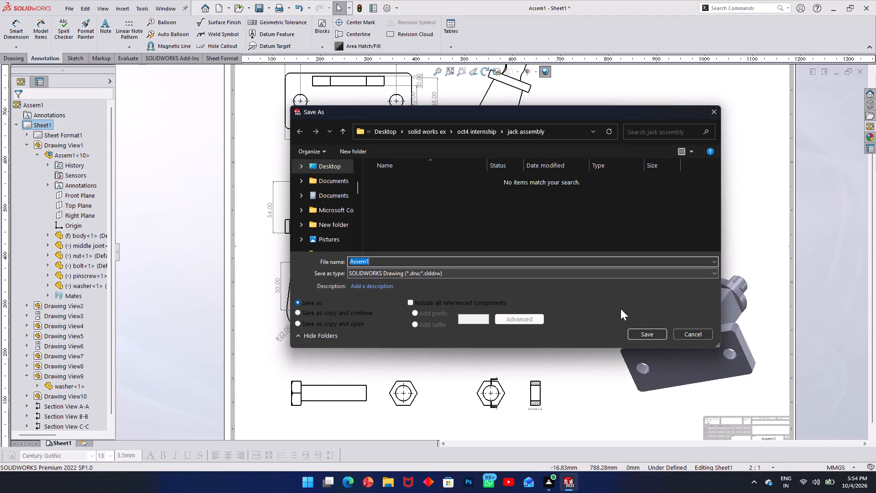
pyautogui.click(687, 279)
pyautogui.click(691, 276)
pyautogui.scroll(1, 590, 303)
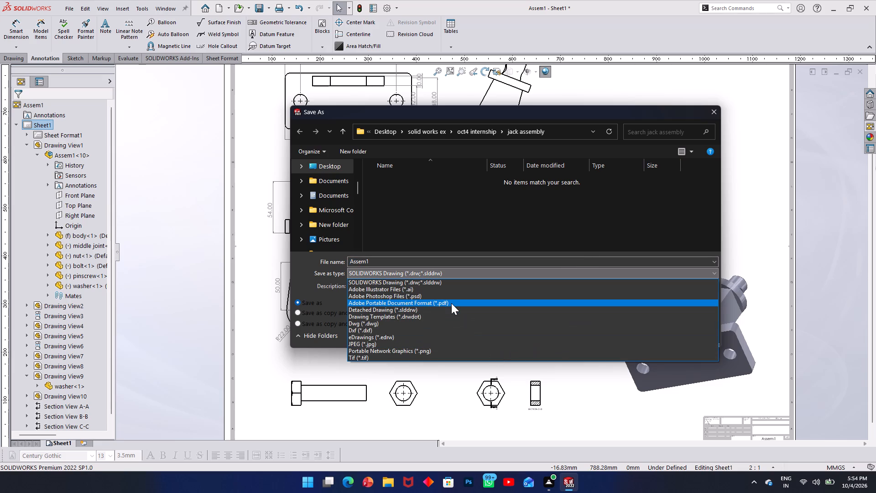
pyautogui.click(451, 301)
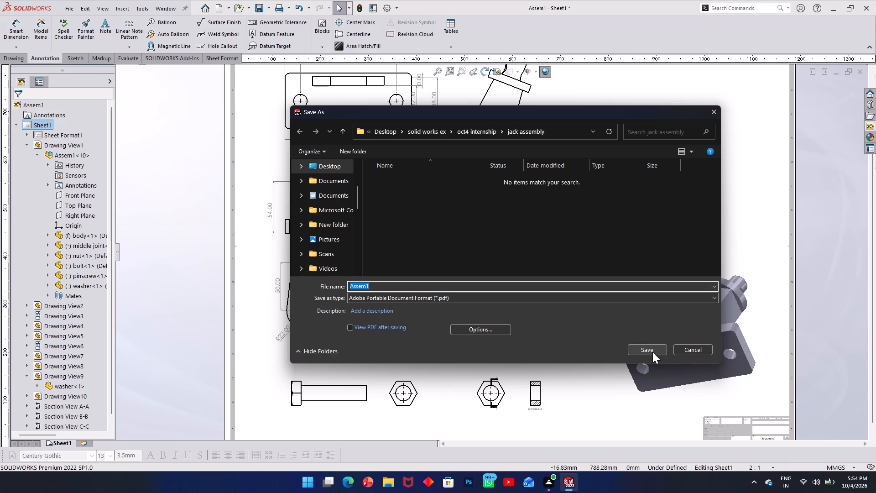
pyautogui.click(652, 352)
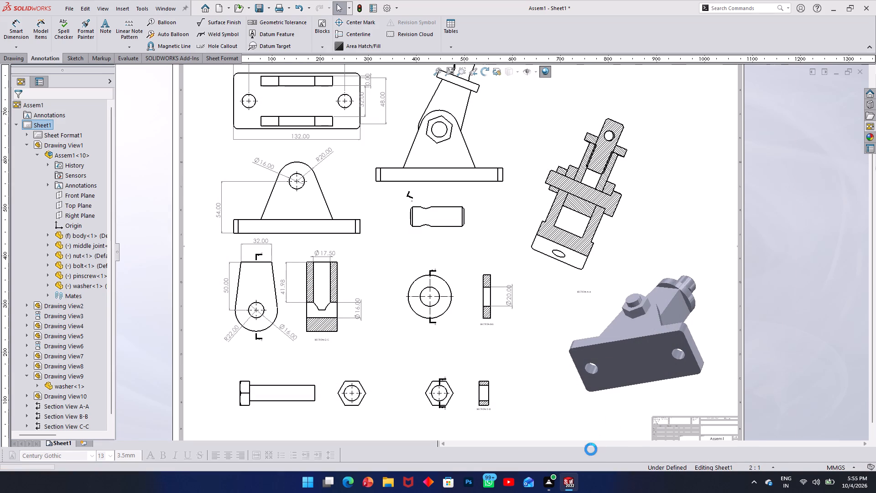